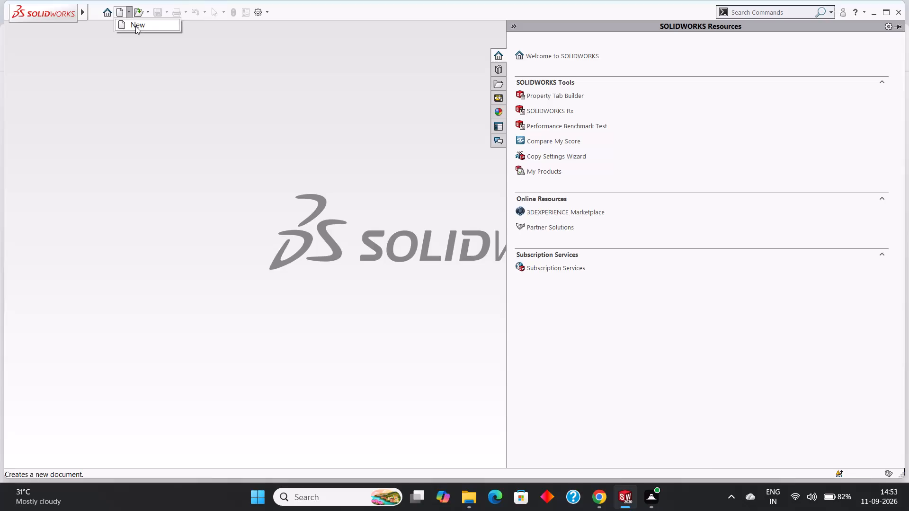
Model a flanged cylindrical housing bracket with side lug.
Create a new part document.
{"action": "left_click", "coordinate": [216, 222]}
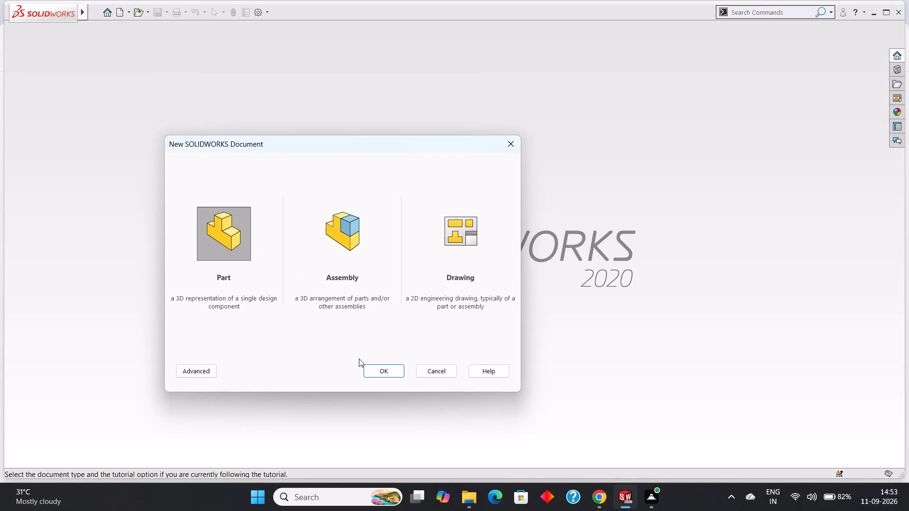
{"action": "left_click", "coordinate": [373, 370]}
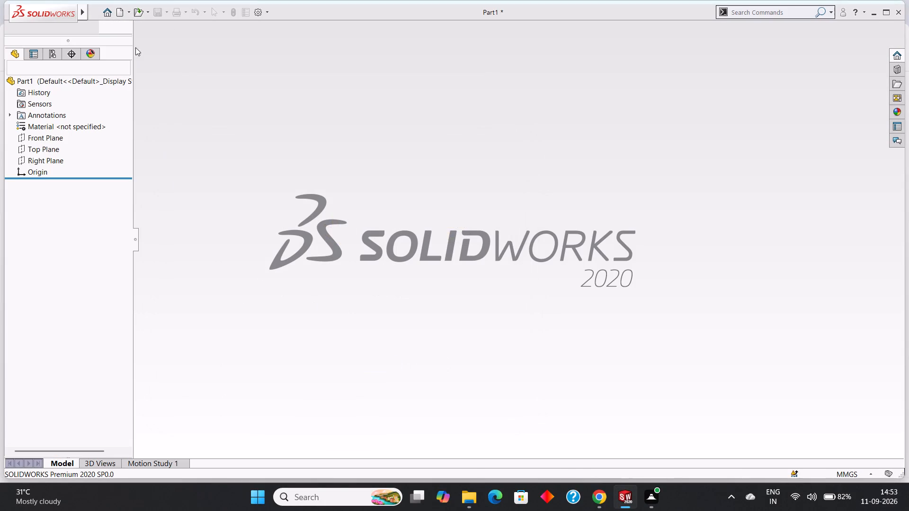
On the Front Plane, sketch three end-to-end horizontal lines from the origin along positive X, 50, 45 and 20 mm long.
{"action": "left_click", "coordinate": [56, 139]}
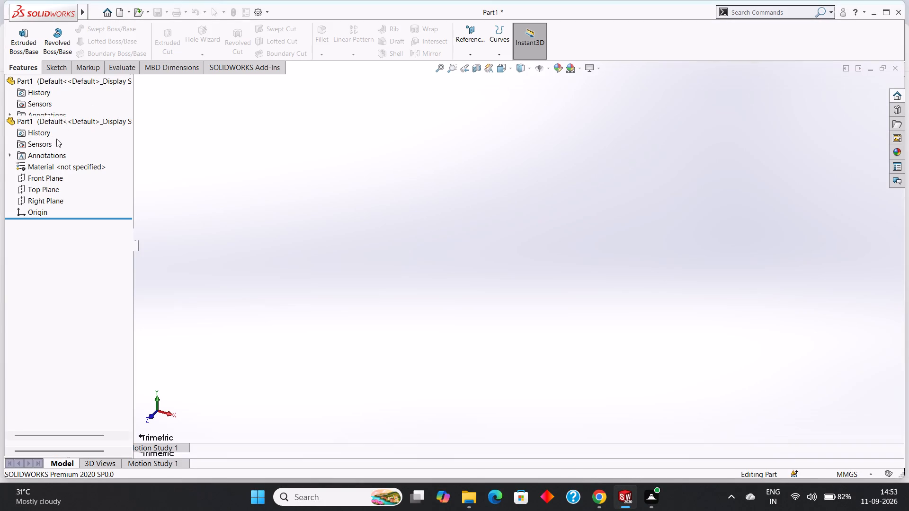
{"action": "left_click", "coordinate": [48, 183]}
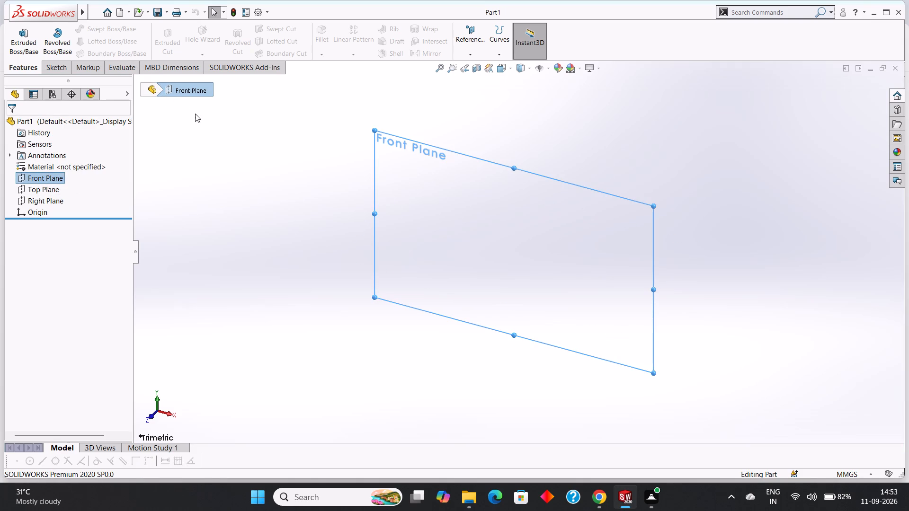
{"action": "left_click", "coordinate": [56, 69]}
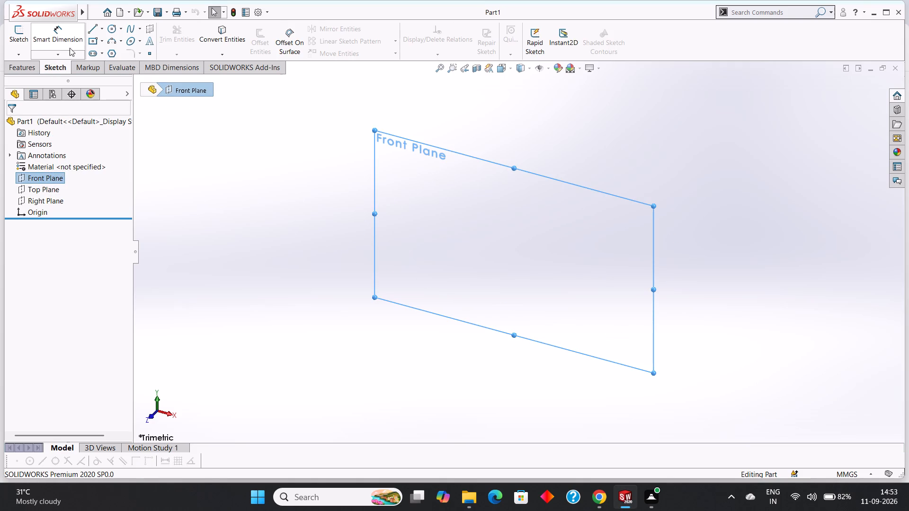
{"action": "left_click", "coordinate": [90, 29]}
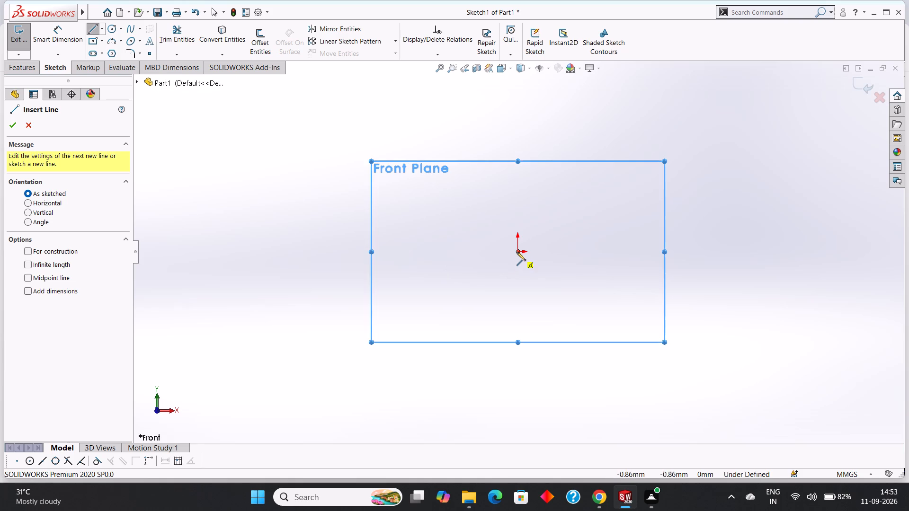
{"action": "left_click", "coordinate": [517, 249]}
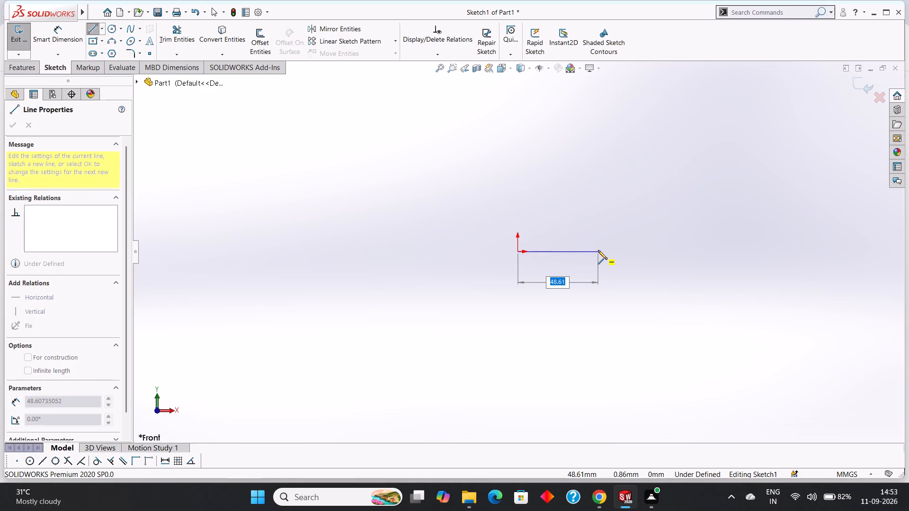
{"action": "type", "text": "50"}
{"action": "key", "text": "Return"}
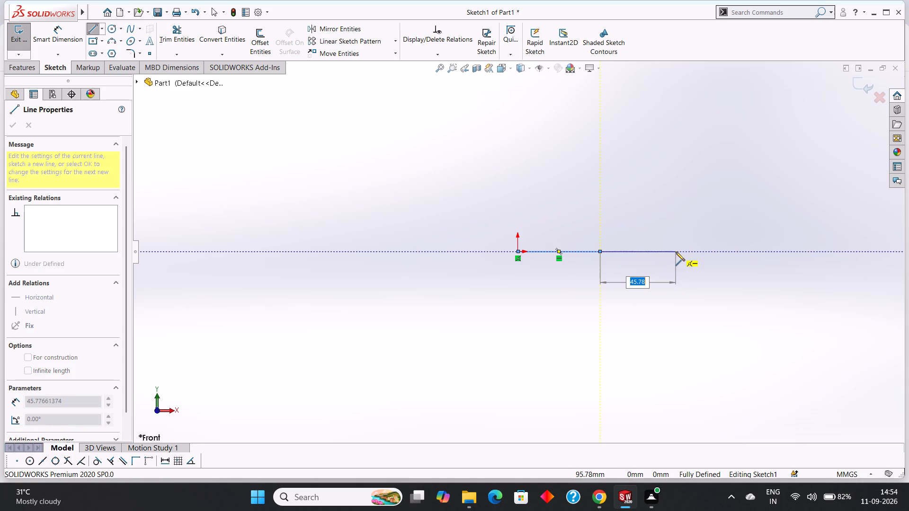
{"action": "type", "text": "45"}
{"action": "key", "text": "Return"}
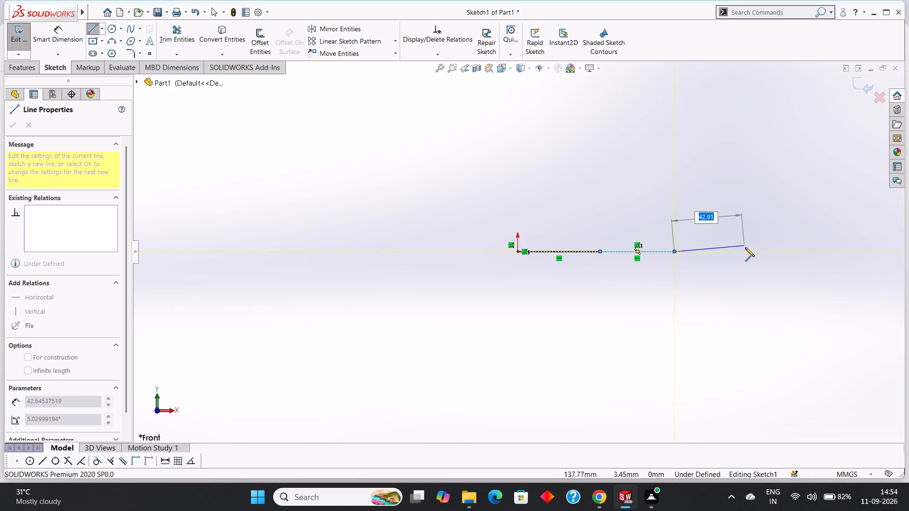
{"action": "type", "text": "20"}
{"action": "key", "text": "Return"}
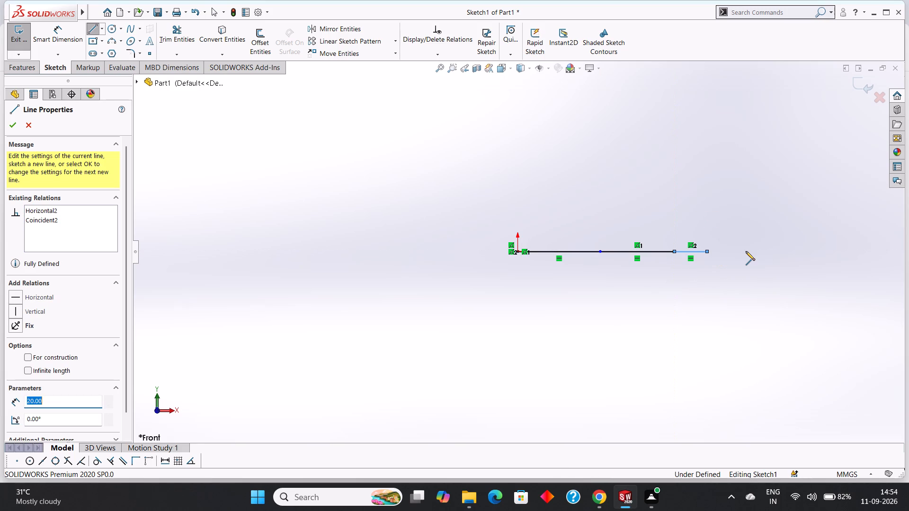
{"action": "right_click", "coordinate": [746, 251]}
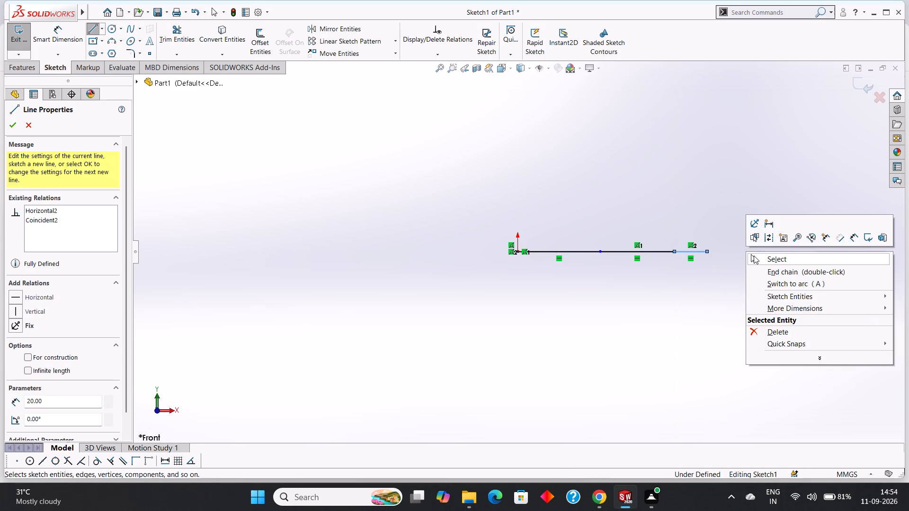
{"action": "left_click", "coordinate": [755, 256]}
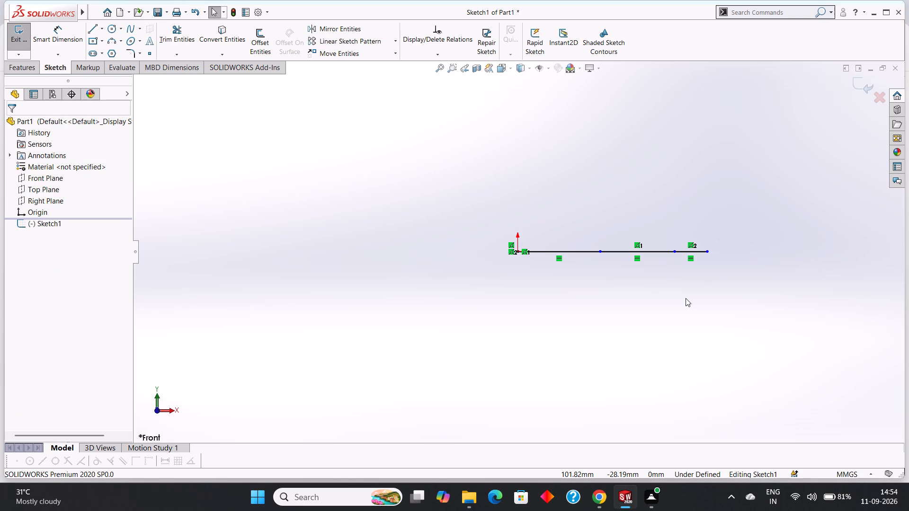
Draw a 30 mm horizontal centerline from the free end of the base lines, followed by a 42 mm vertical centerline going up.
{"action": "left_click", "coordinate": [100, 28]}
{"action": "left_click", "coordinate": [100, 28]}
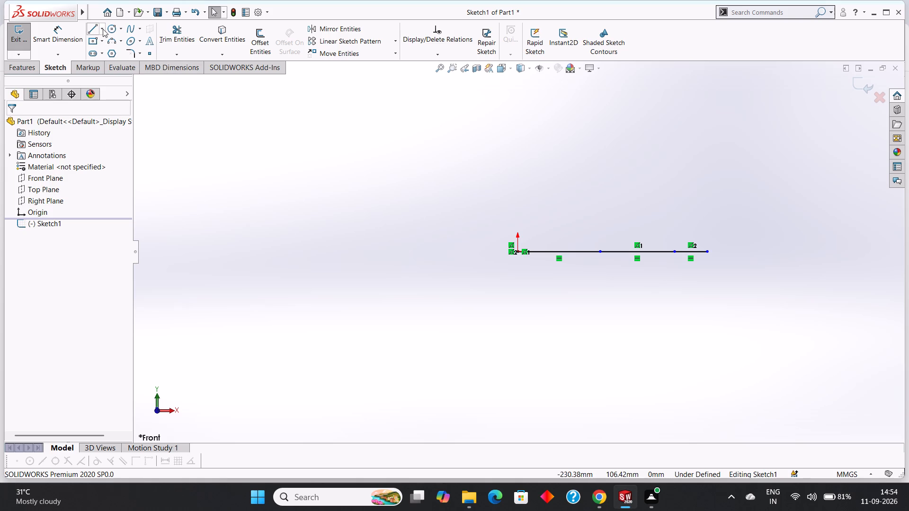
{"action": "left_click", "coordinate": [103, 29]}
{"action": "left_click", "coordinate": [114, 49]}
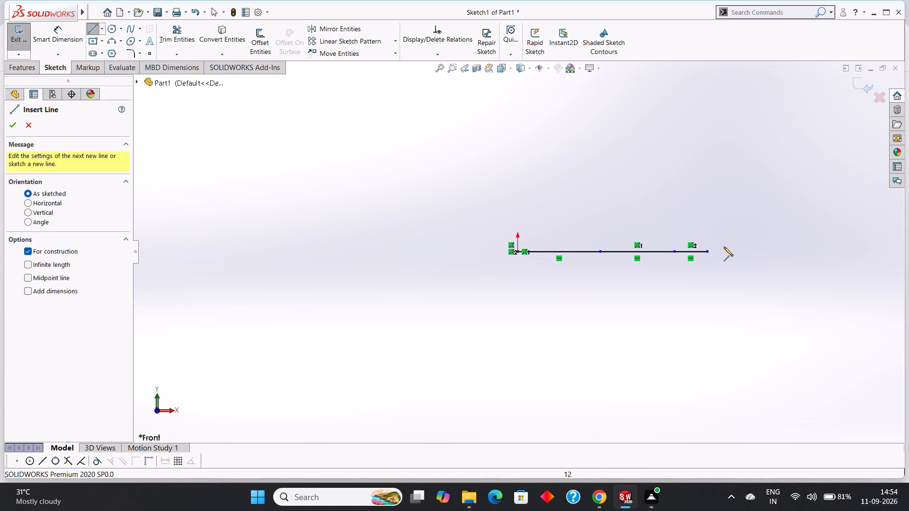
{"action": "left_click", "coordinate": [708, 251]}
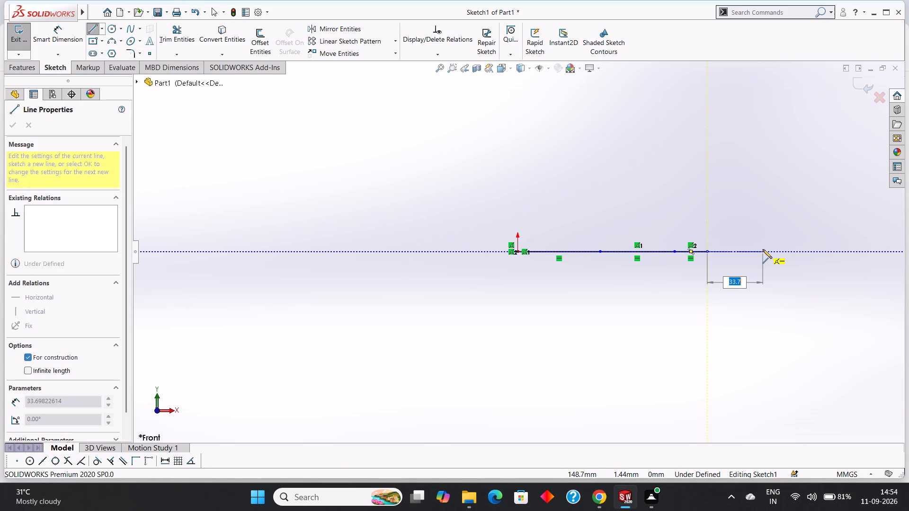
{"action": "type", "text": "30"}
{"action": "key", "text": "Return"}
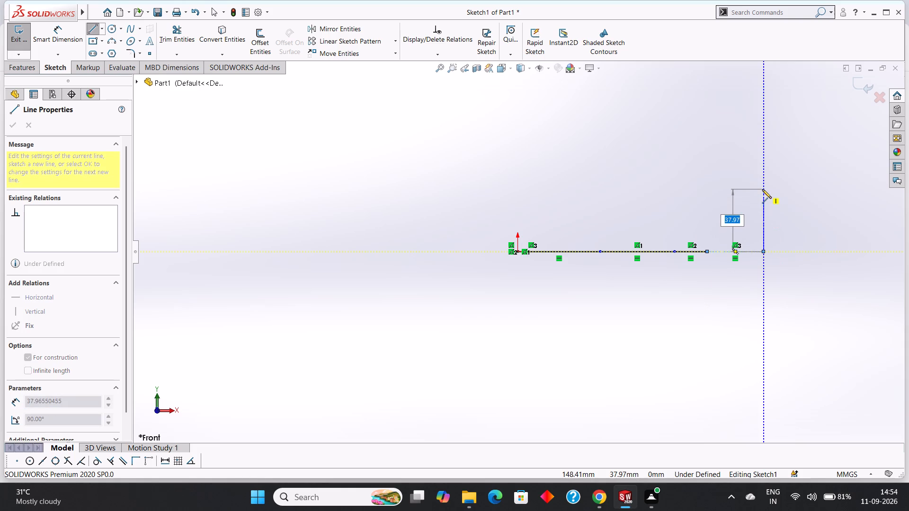
{"action": "type", "text": "42"}
{"action": "key", "text": "Return"}
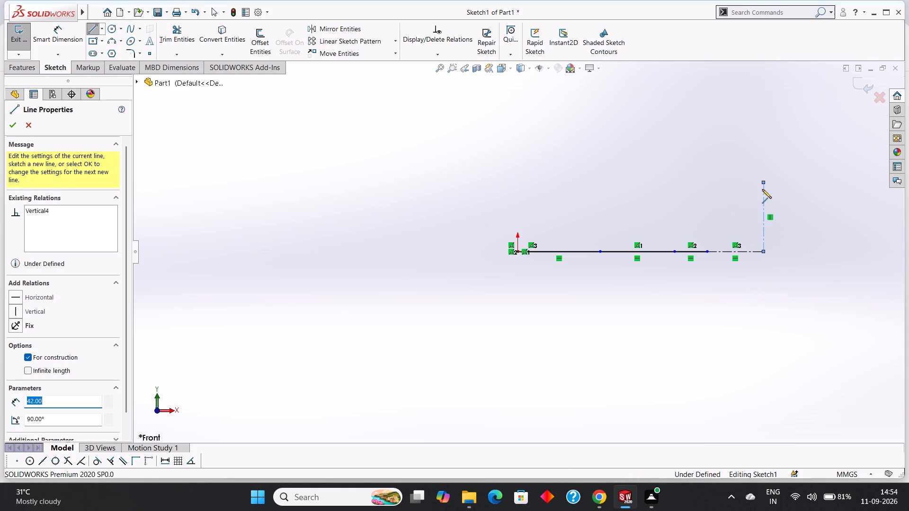
{"action": "right_click", "coordinate": [787, 185]}
{"action": "left_click", "coordinate": [801, 192]}
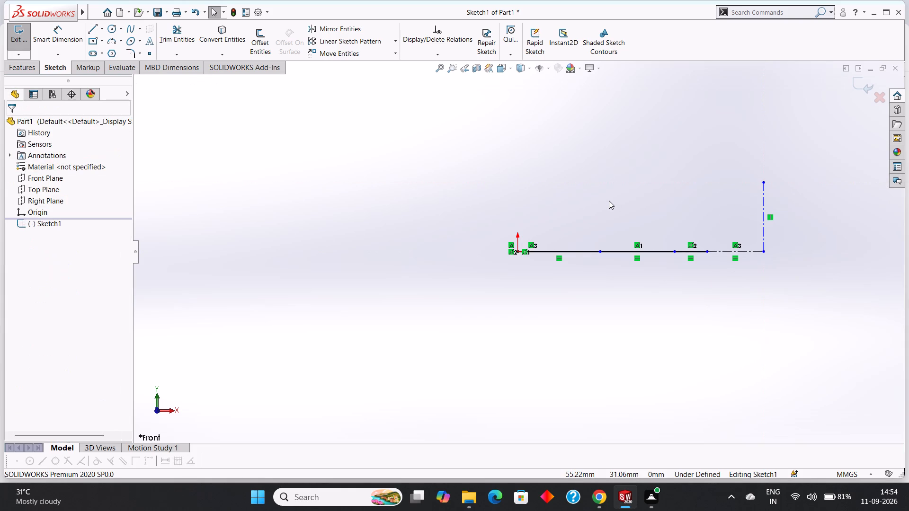
Sketch a circle of radius 15 mm centred on the top end of the vertical centerline.
{"action": "scroll", "coordinate": [590, 199], "scroll_direction": "up", "scroll_amount": 2}
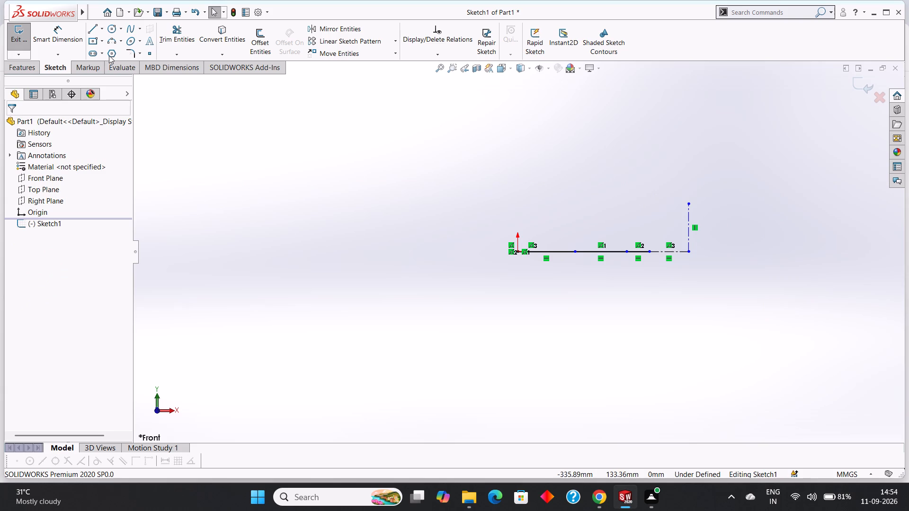
{"action": "left_click", "coordinate": [118, 29]}
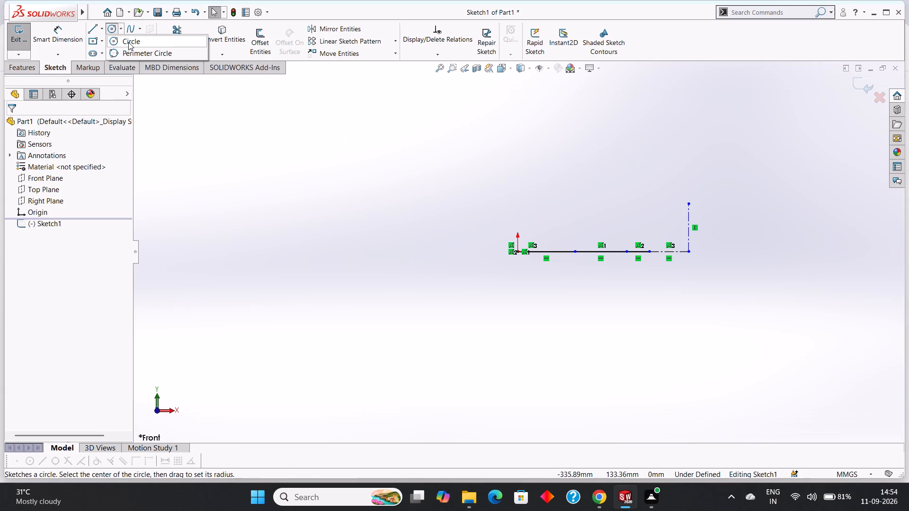
{"action": "left_click", "coordinate": [128, 42]}
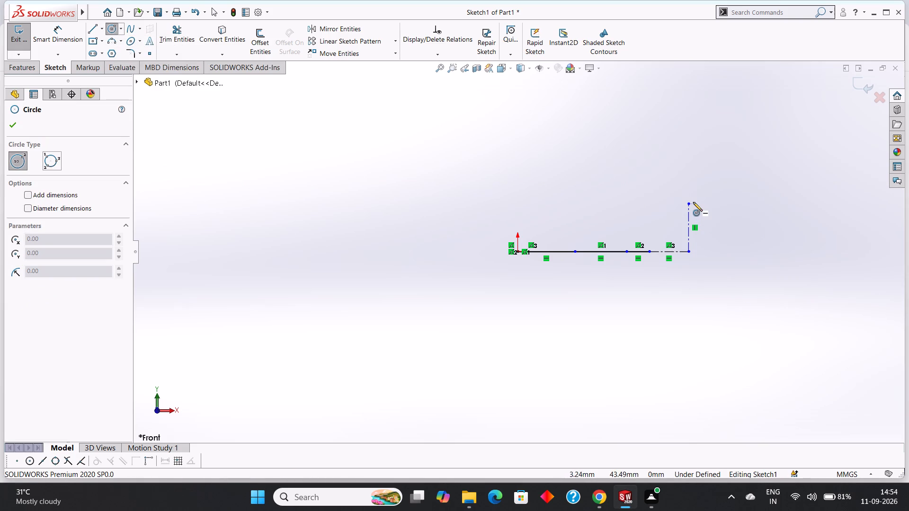
{"action": "left_click", "coordinate": [690, 203]}
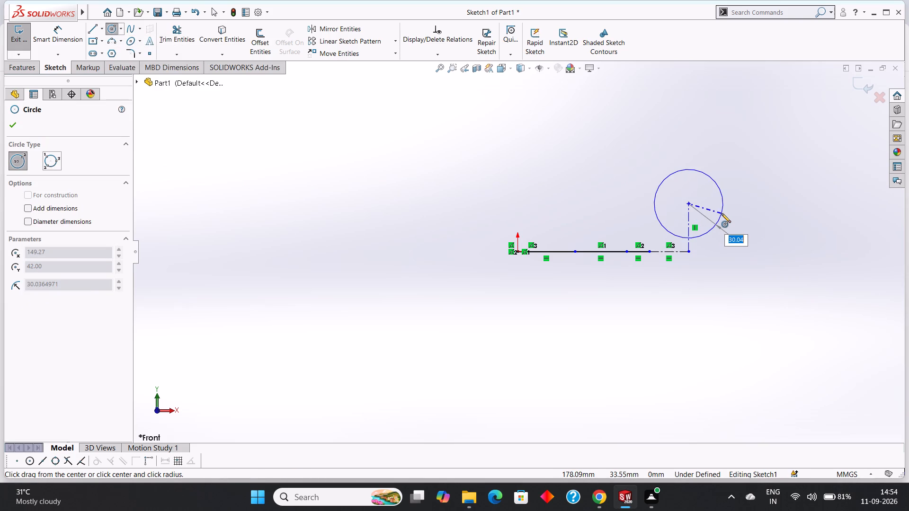
{"action": "type", "text": "15"}
{"action": "key", "text": "Return"}
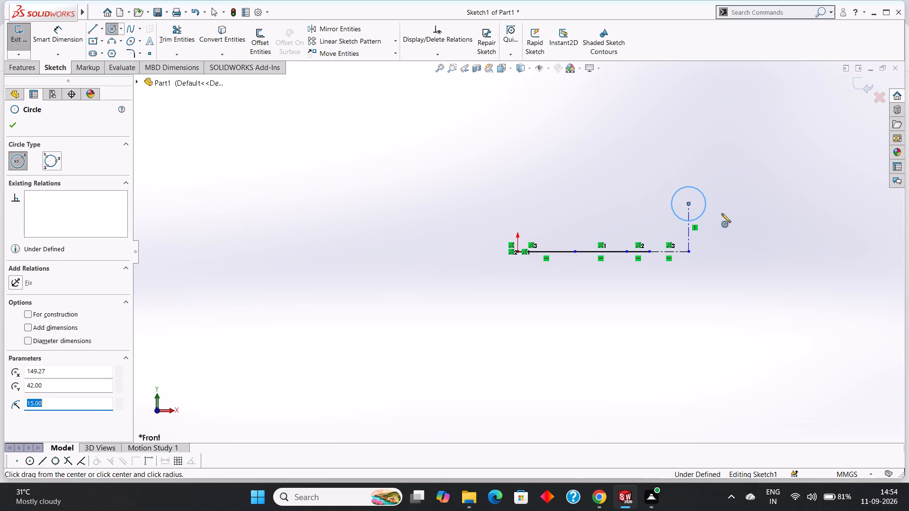
{"action": "left_click", "coordinate": [9, 123]}
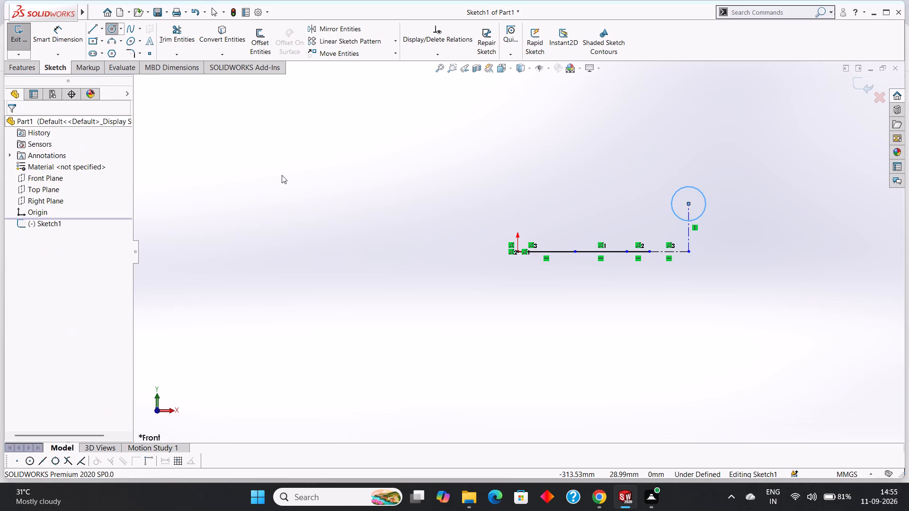
Delete the horizontal centerline between the base lines and the vertical centerline.
{"action": "scroll", "coordinate": [748, 209], "scroll_direction": "down", "scroll_amount": 3}
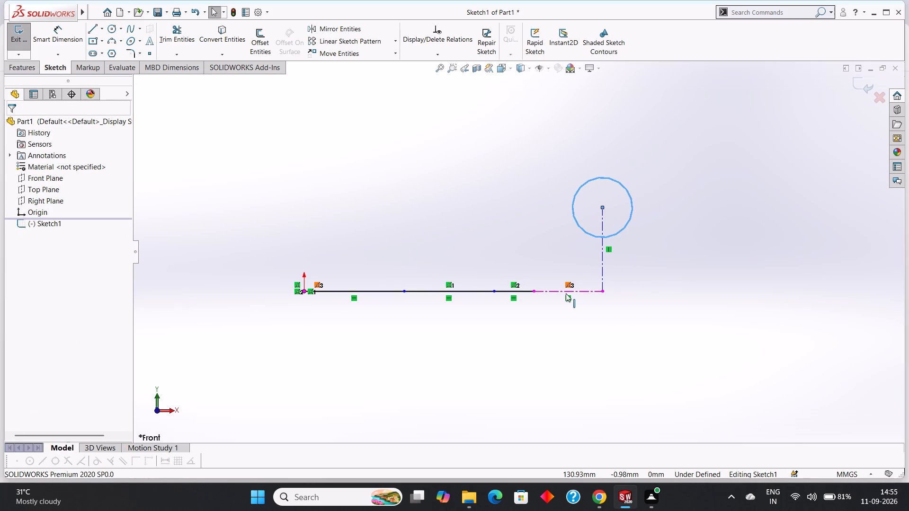
{"action": "right_click", "coordinate": [565, 291]}
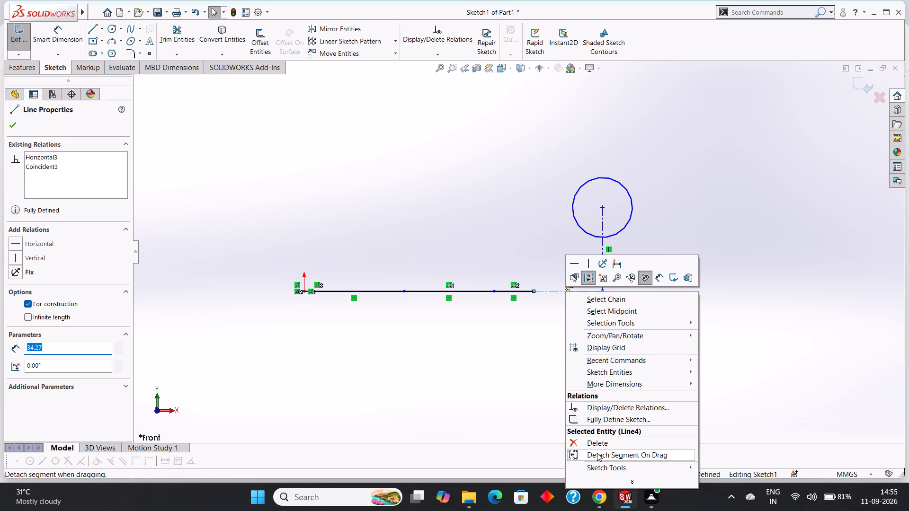
{"action": "left_click", "coordinate": [597, 446]}
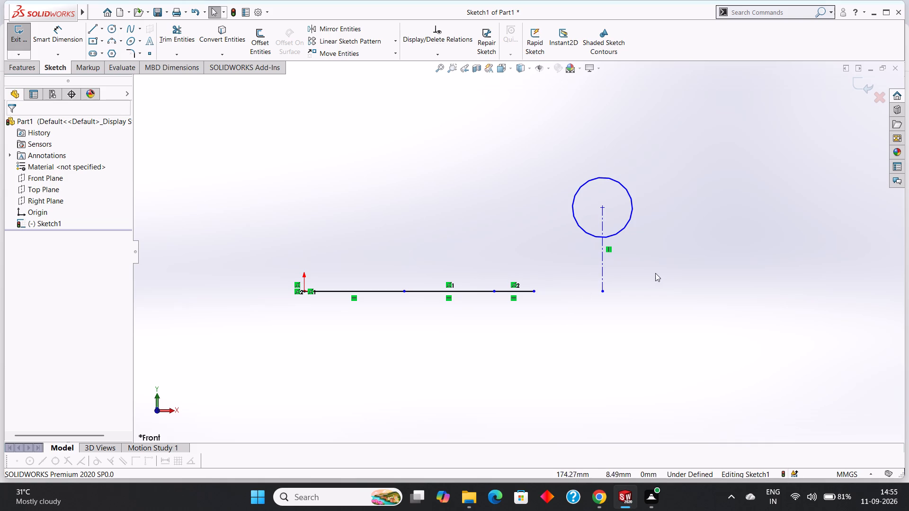
Draw a slanted line from the free end of the base lines, tangent to the lower side of the circle.
{"action": "left_click", "coordinate": [97, 27]}
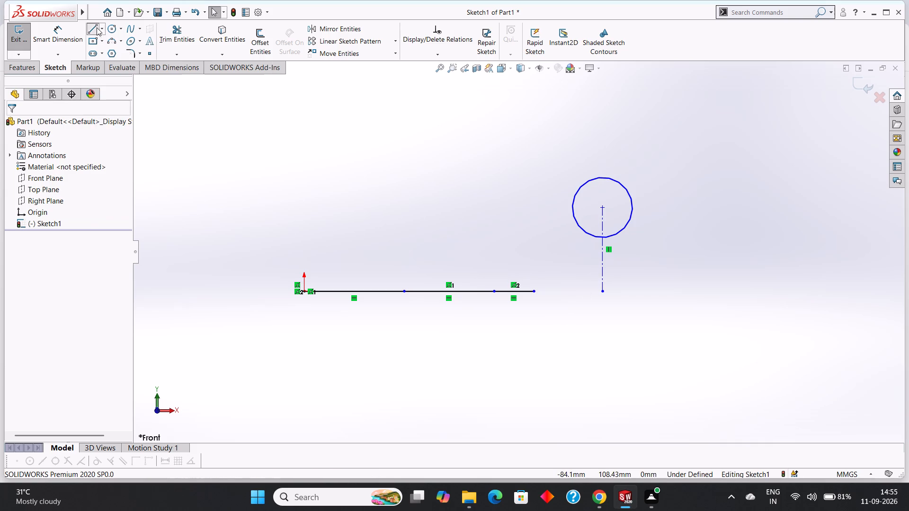
{"action": "left_click", "coordinate": [534, 291]}
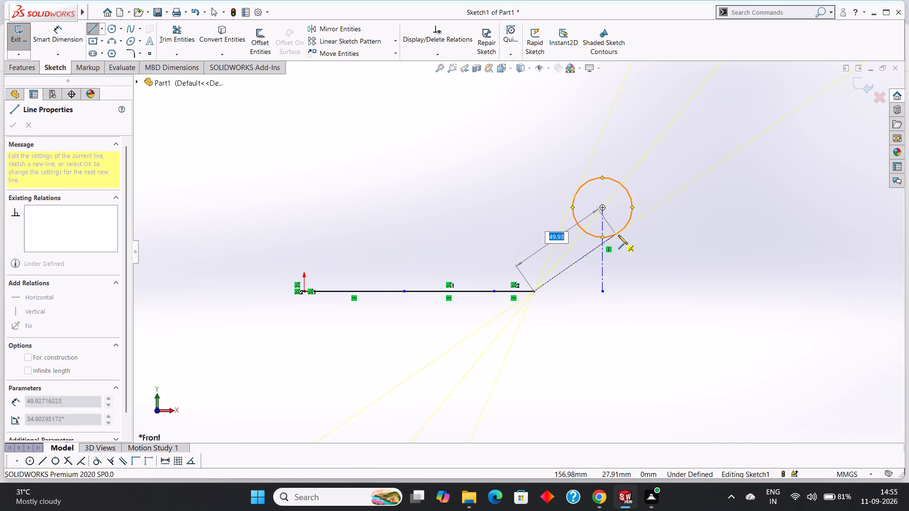
{"action": "left_click", "coordinate": [621, 232]}
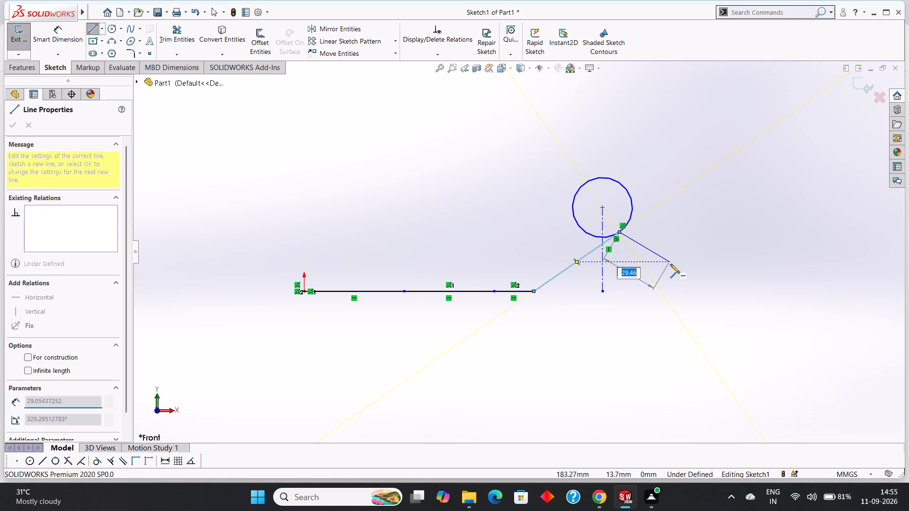
{"action": "right_click", "coordinate": [670, 264]}
{"action": "left_click", "coordinate": [698, 269]}
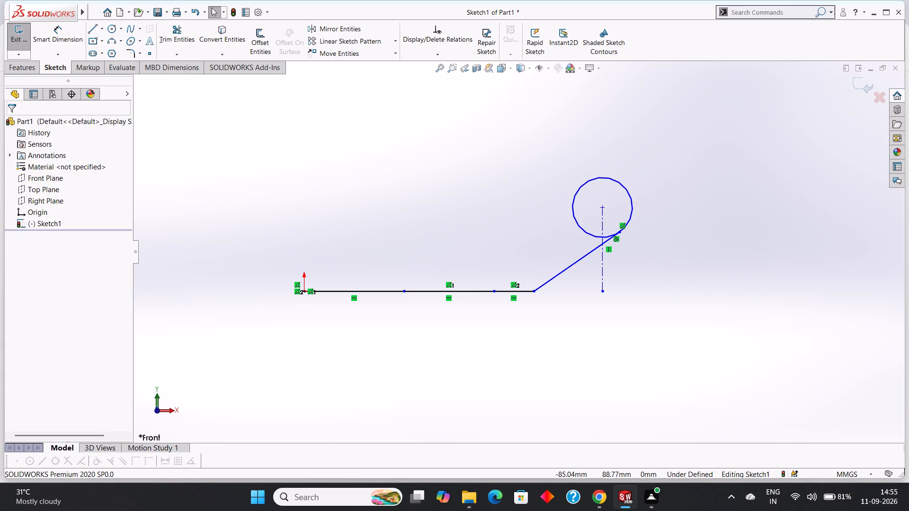
Draw a 100 mm vertical line up from the origin, continued by horizontal lines of 50 and 20 mm along positive X.
{"action": "left_click", "coordinate": [93, 26]}
{"action": "left_click", "coordinate": [305, 292]}
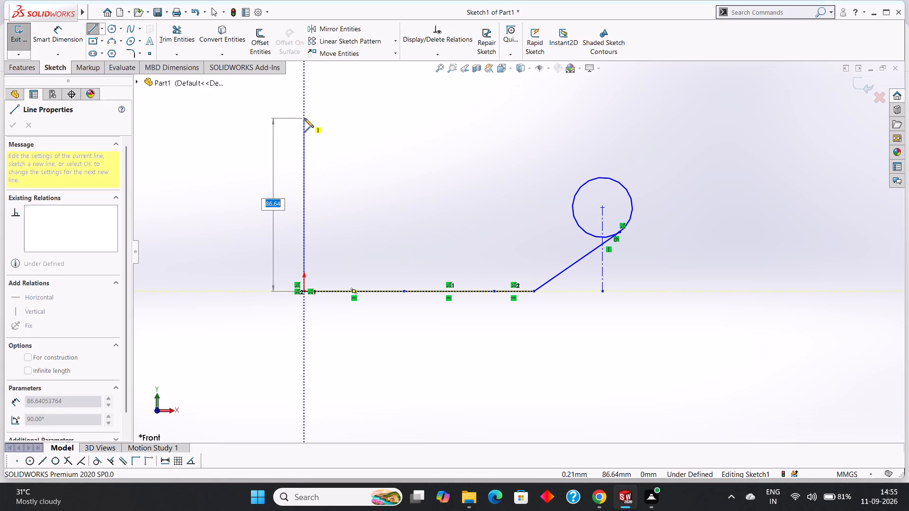
{"action": "type", "text": "100"}
{"action": "key", "text": "Return"}
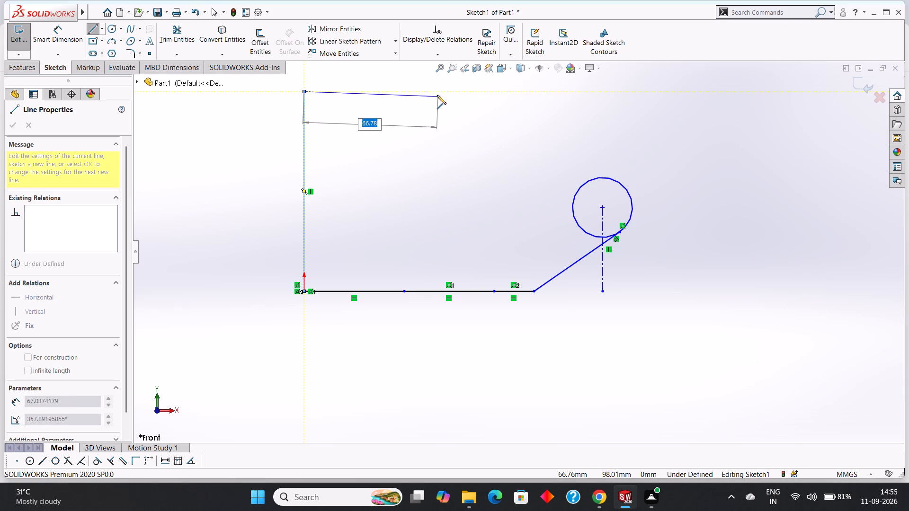
{"action": "type", "text": "50"}
{"action": "key", "text": "Return"}
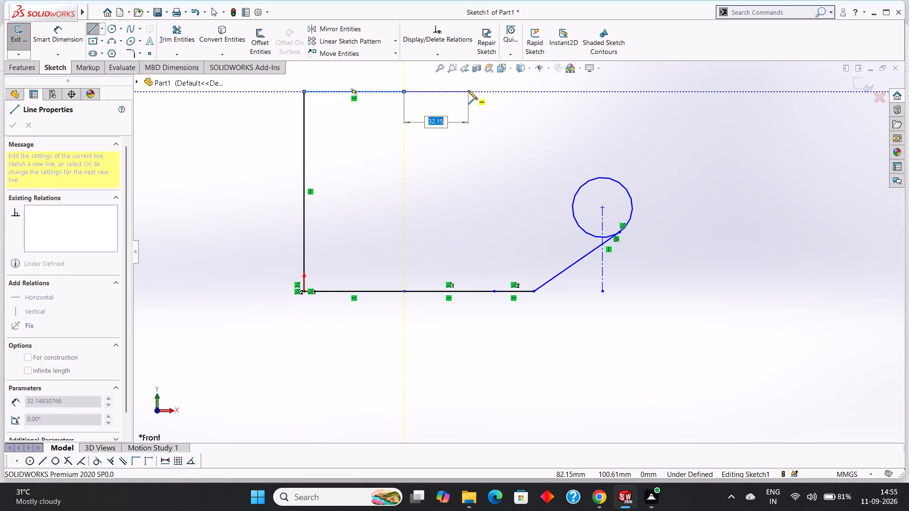
{"action": "type", "text": "20"}
{"action": "key", "text": "Return"}
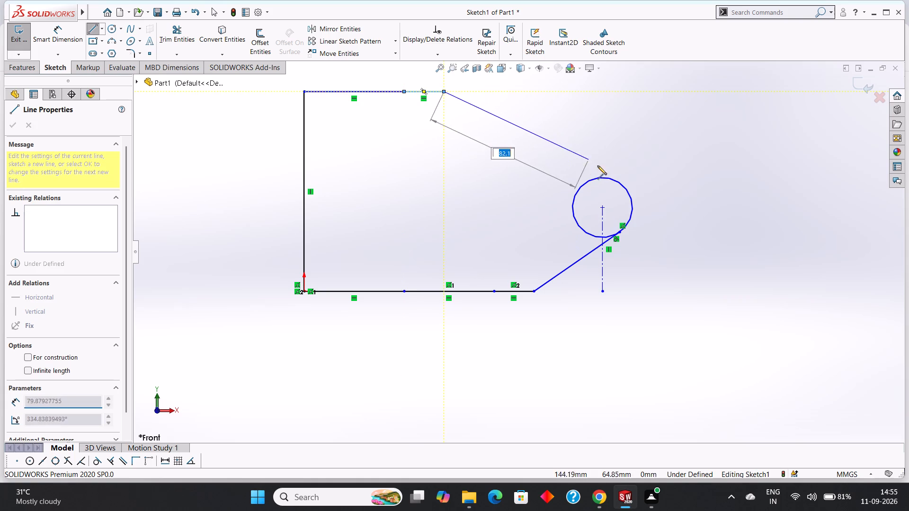
Finish the slanted line of about 97 mm from the end of the top lines, tangent to the upper side of the circle.
{"action": "left_click", "coordinate": [618, 182]}
{"action": "right_click", "coordinate": [641, 162]}
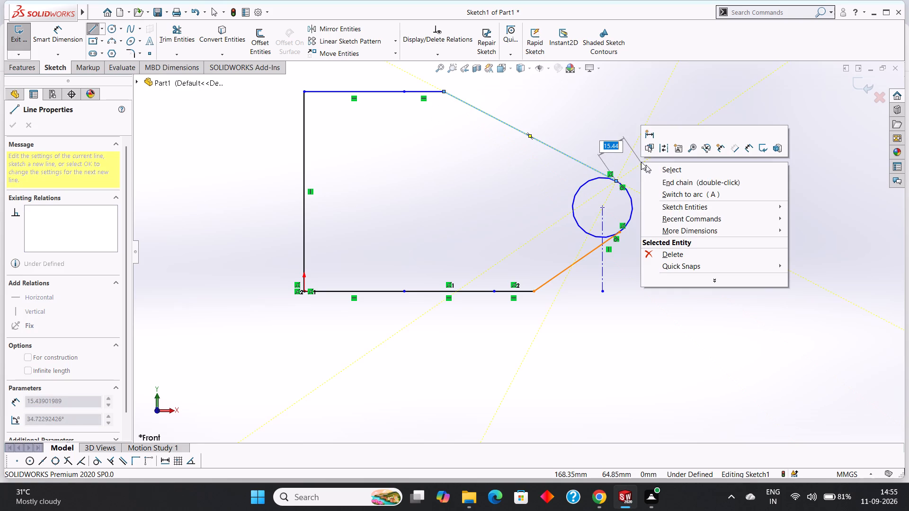
{"action": "left_click", "coordinate": [662, 165]}
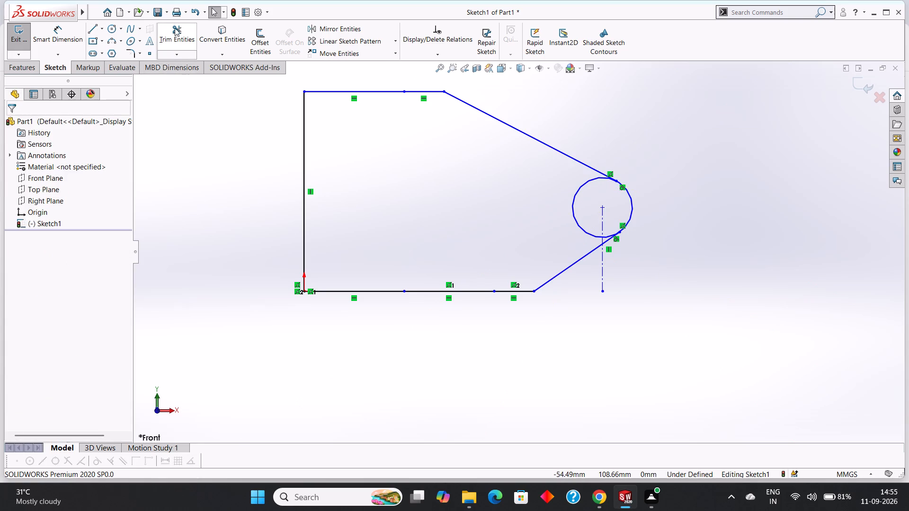
Trim the circle to the closest intersections, keeping only the outer arc between the two tangent lines.
{"action": "left_click", "coordinate": [175, 27]}
{"action": "left_click", "coordinate": [578, 188]}
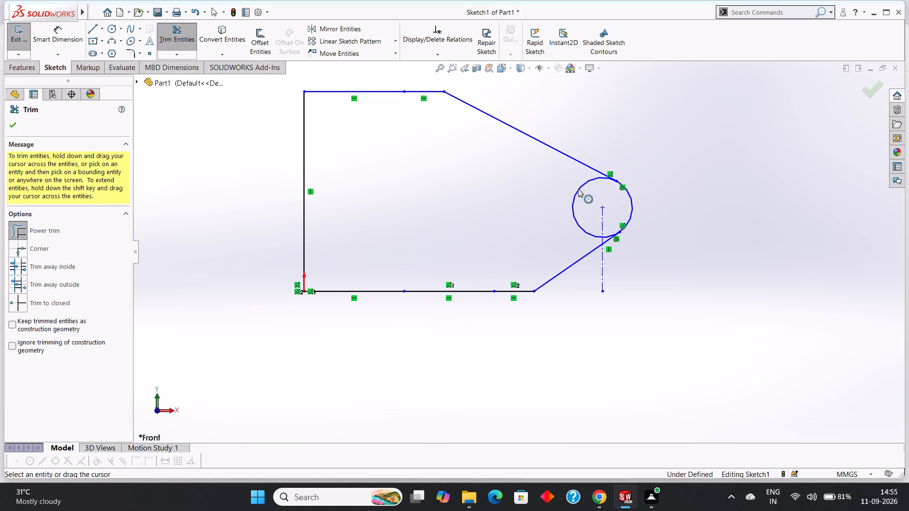
{"action": "left_click", "coordinate": [578, 189]}
{"action": "left_click", "coordinate": [578, 190]}
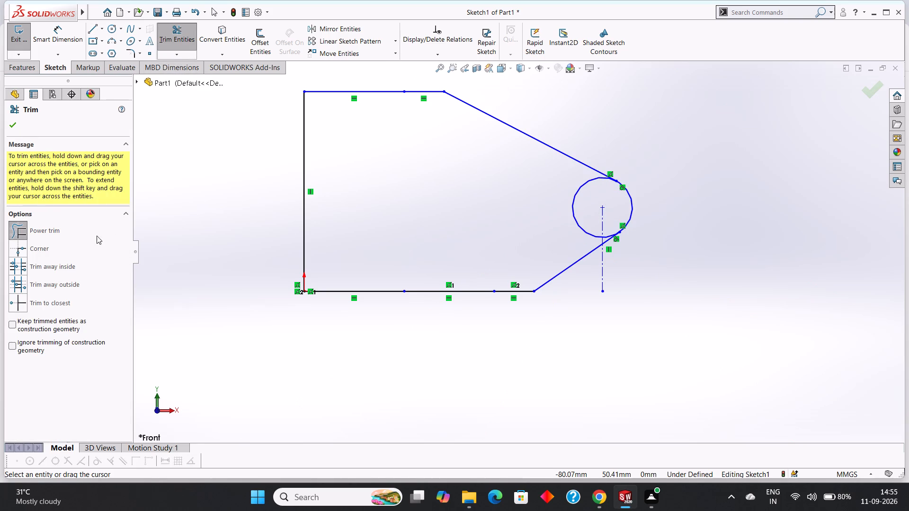
{"action": "left_click", "coordinate": [48, 300]}
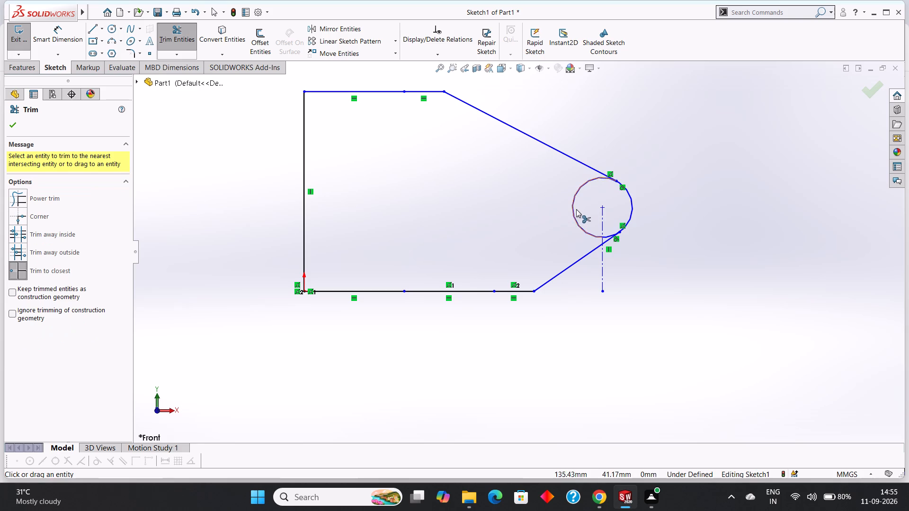
{"action": "left_click", "coordinate": [581, 185]}
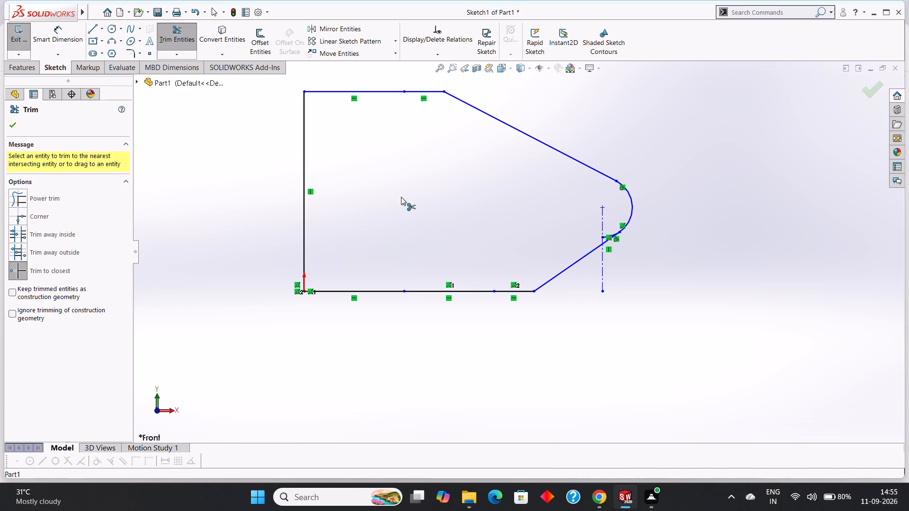
{"action": "scroll", "coordinate": [590, 229], "scroll_direction": "down", "scroll_amount": 8}
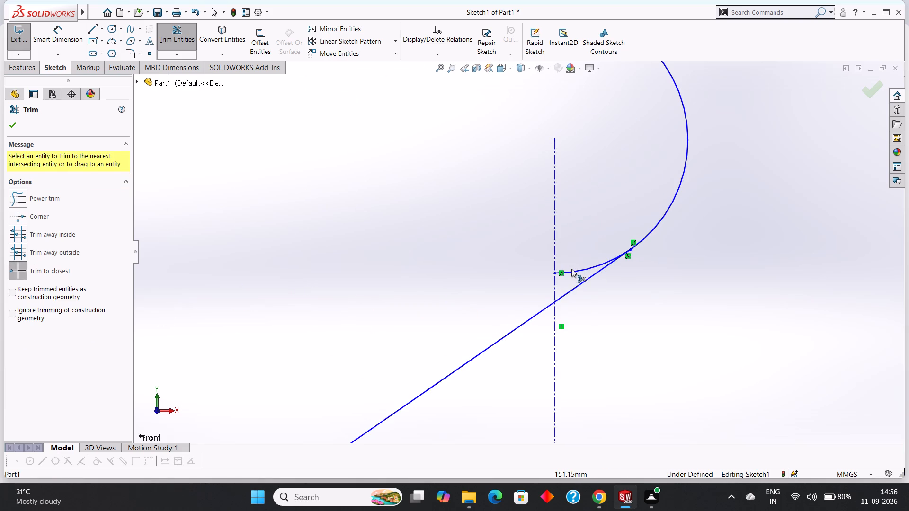
{"action": "left_click", "coordinate": [573, 270]}
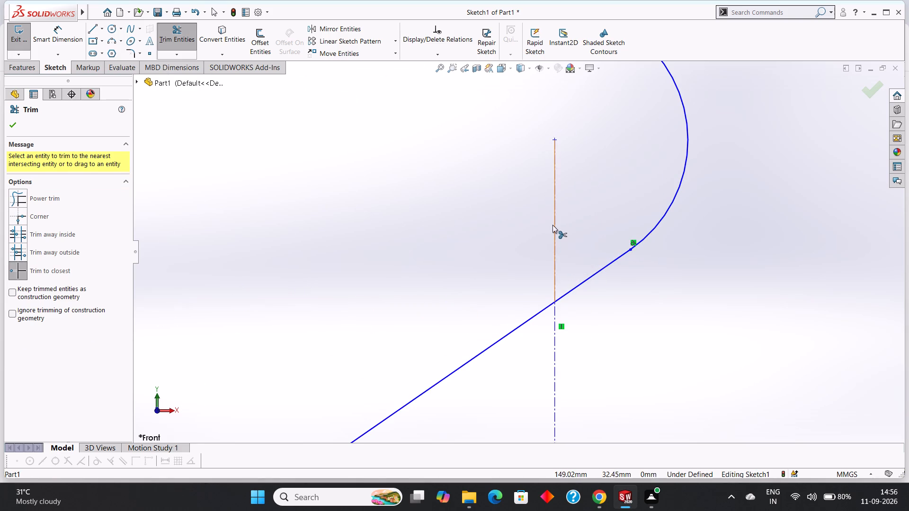
Trim away both portions of the vertical centerline below the arc's centre and finish trimming.
{"action": "left_click", "coordinate": [553, 225]}
{"action": "left_click", "coordinate": [555, 333]}
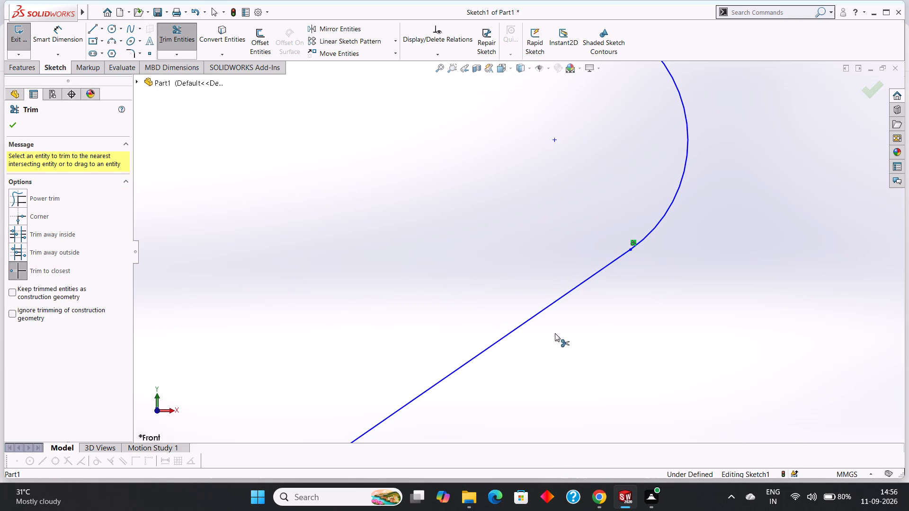
{"action": "scroll", "coordinate": [555, 333], "scroll_direction": "up", "scroll_amount": 8}
{"action": "left_click", "coordinate": [15, 120]}
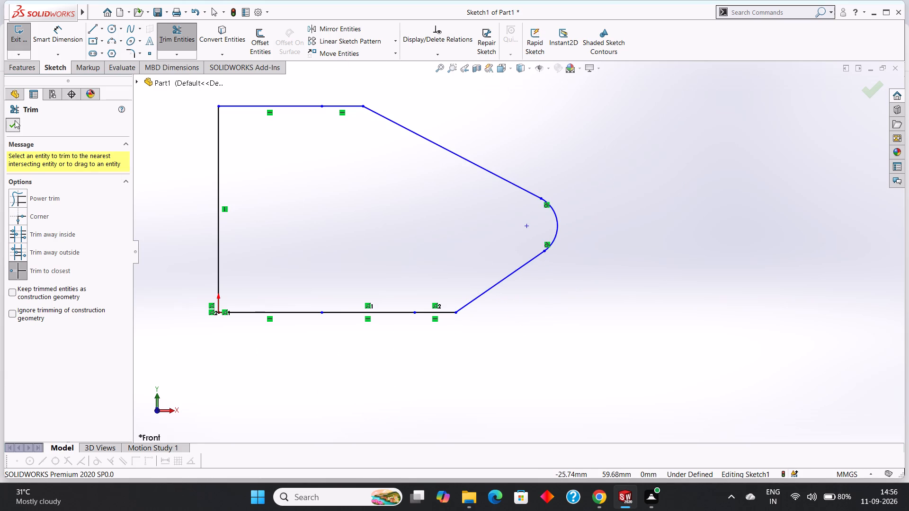
Delete the three horizontal base line segments between the origin and the lower slanted line.
{"action": "scroll", "coordinate": [248, 157], "scroll_direction": "up", "scroll_amount": 1}
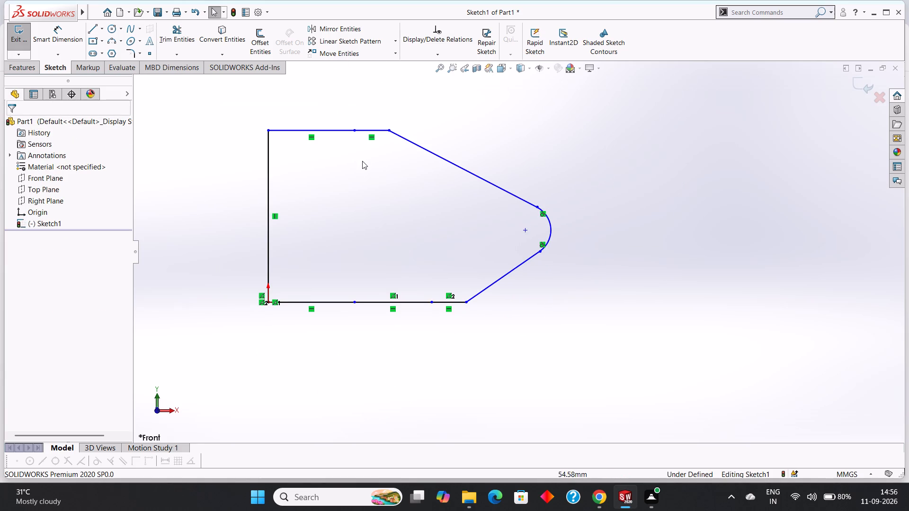
{"action": "right_click", "coordinate": [329, 303]}
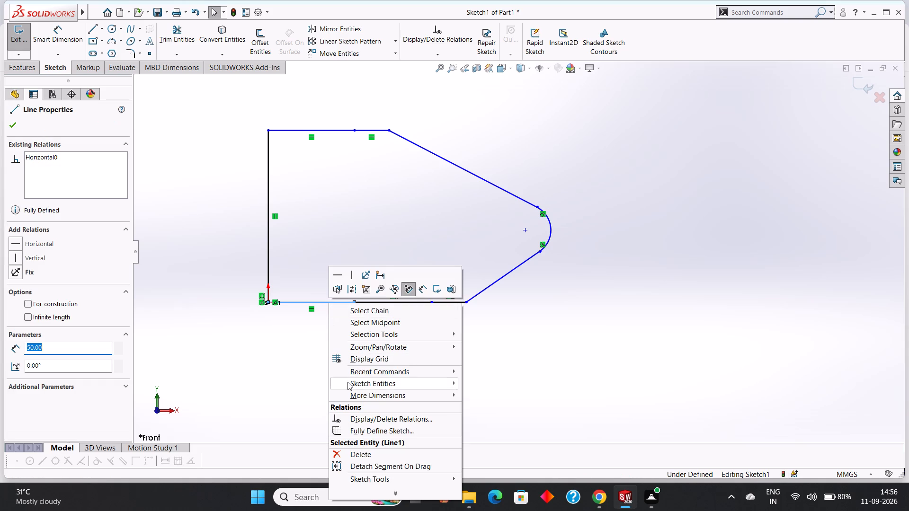
{"action": "left_click", "coordinate": [373, 458]}
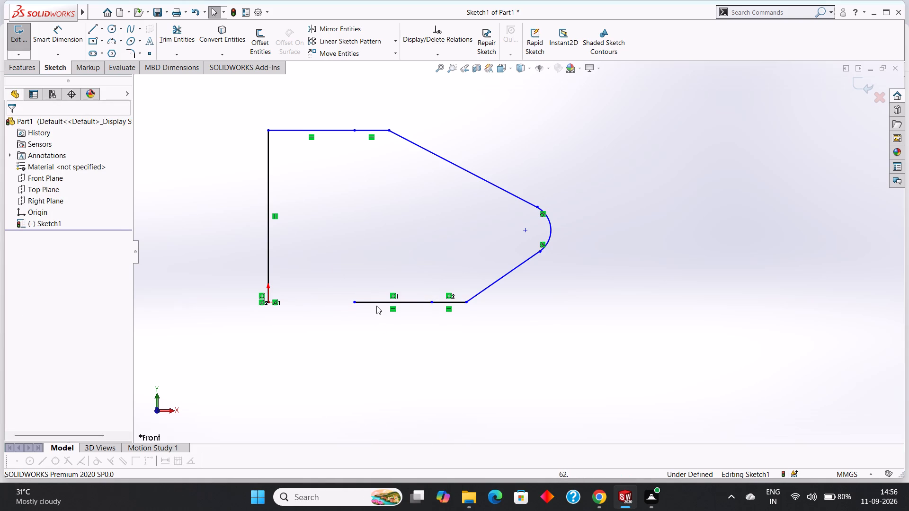
{"action": "right_click", "coordinate": [376, 305]}
{"action": "left_click", "coordinate": [417, 453]}
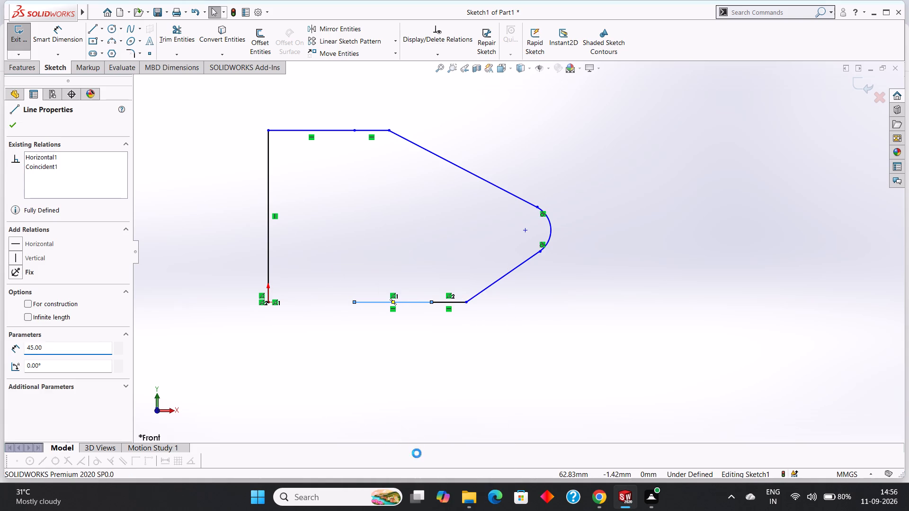
{"action": "right_click", "coordinate": [451, 302]}
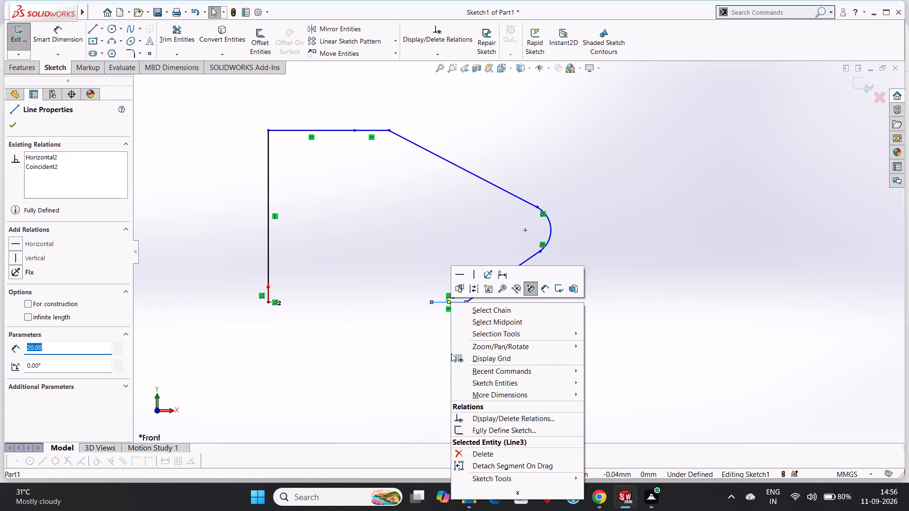
{"action": "left_click", "coordinate": [480, 455]}
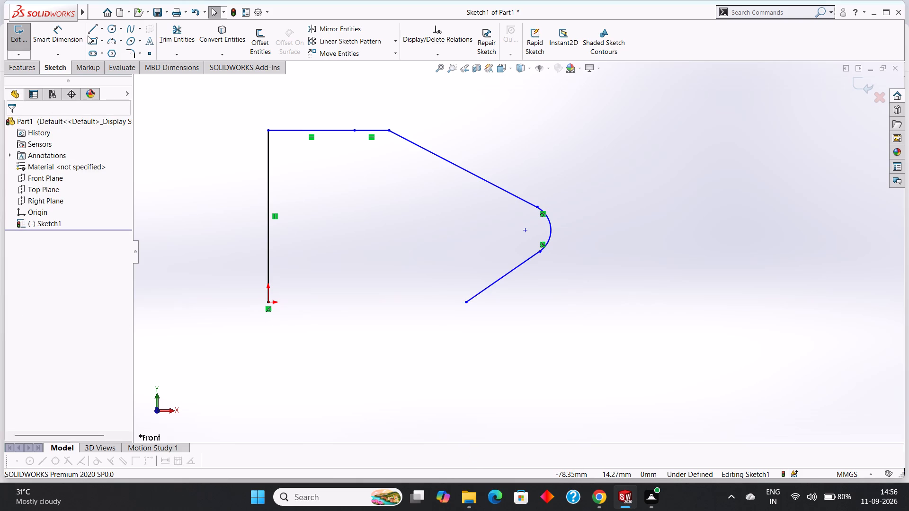
Draw a single 115 mm horizontal base line from the origin to the free end of the lower slanted line.
{"action": "left_click", "coordinate": [88, 32]}
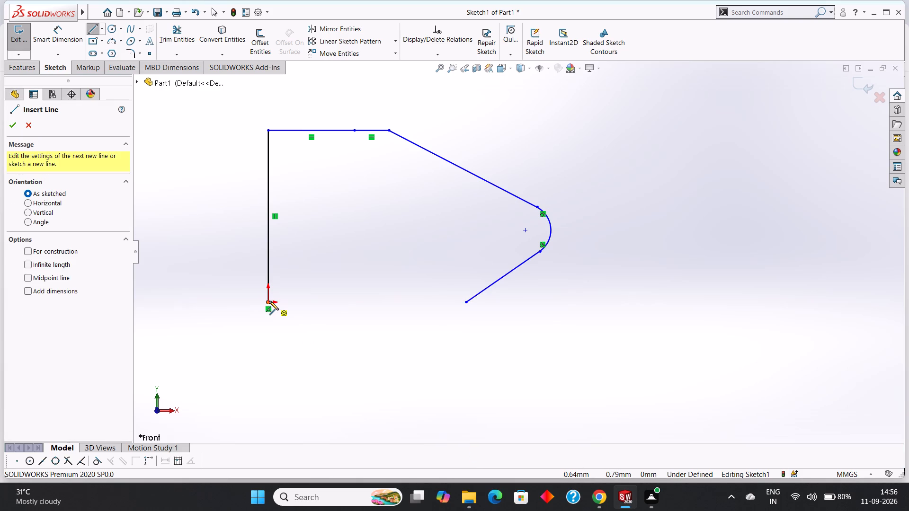
{"action": "left_click", "coordinate": [267, 301]}
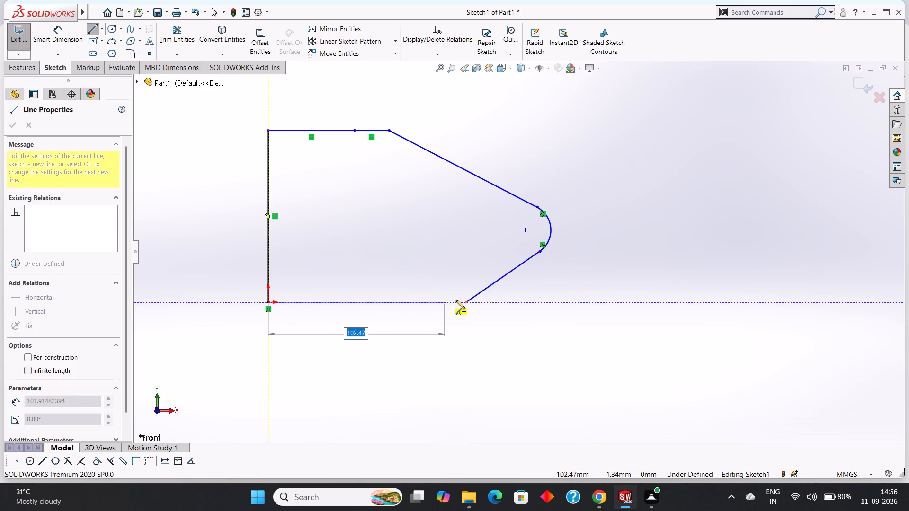
{"action": "left_click", "coordinate": [467, 301]}
{"action": "right_click", "coordinate": [524, 319]}
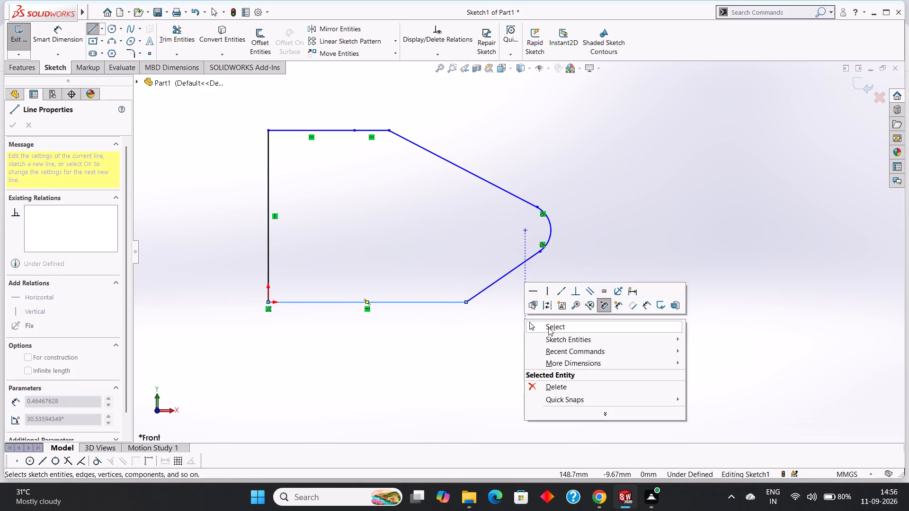
{"action": "left_click", "coordinate": [550, 328]}
Delete the two horizontal line segments along the top of the profile.
{"action": "right_click", "coordinate": [312, 129]}
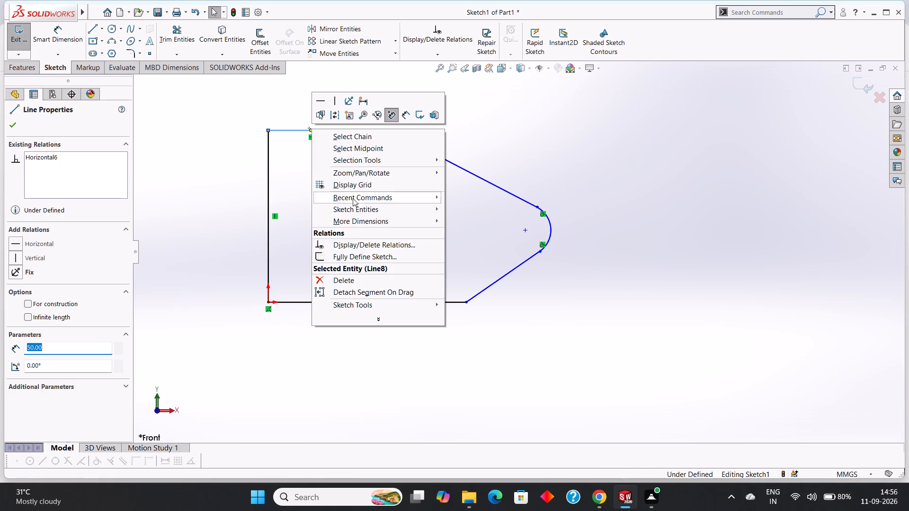
{"action": "left_click", "coordinate": [361, 281]}
{"action": "right_click", "coordinate": [365, 129]}
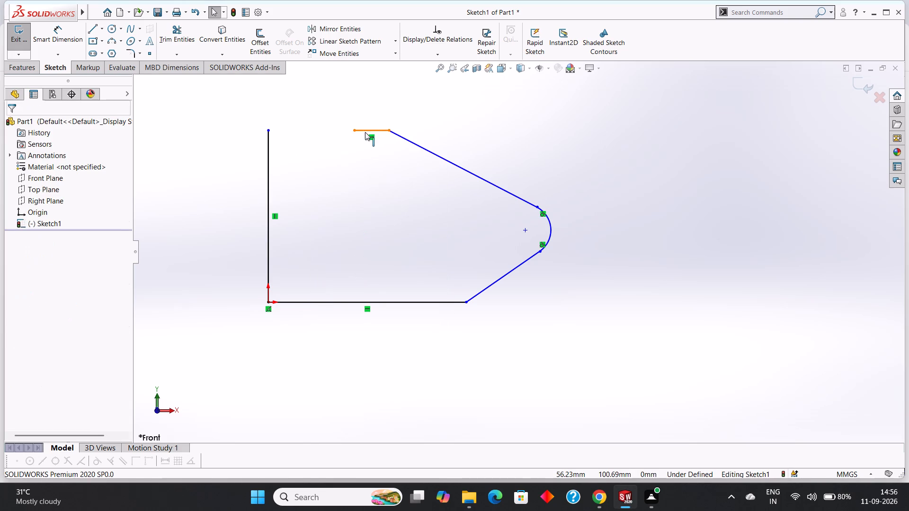
{"action": "left_click", "coordinate": [408, 281]}
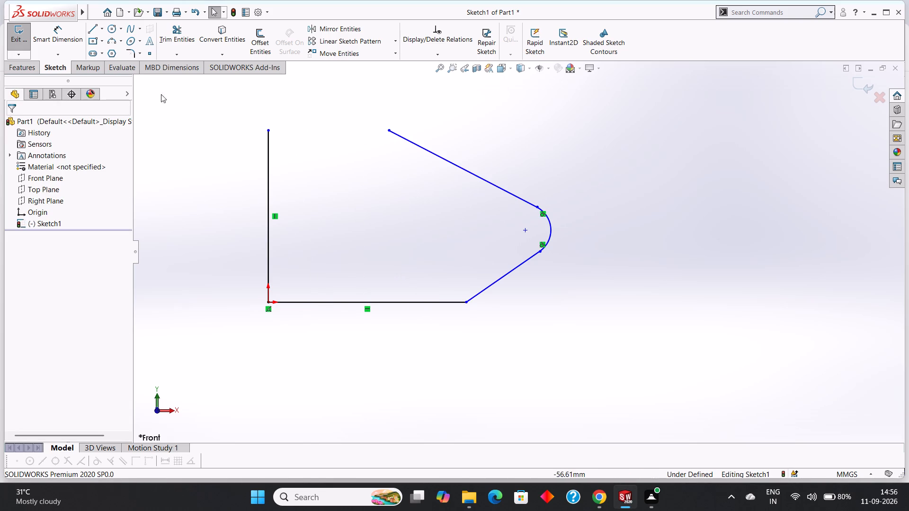
Draw a single 70 mm horizontal line from the top of the vertical line to the upper slanted line's free end.
{"action": "left_click", "coordinate": [93, 35]}
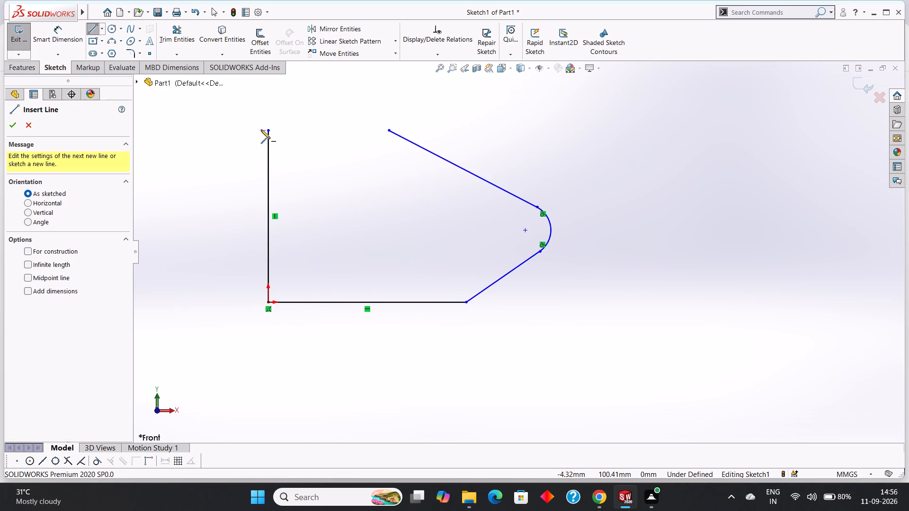
{"action": "left_click", "coordinate": [267, 130]}
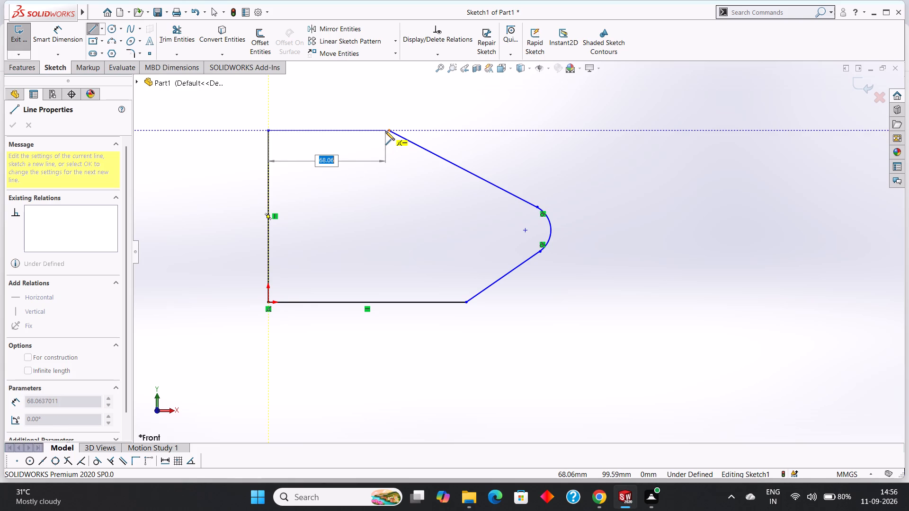
{"action": "left_click", "coordinate": [388, 131]}
{"action": "right_click", "coordinate": [377, 160]}
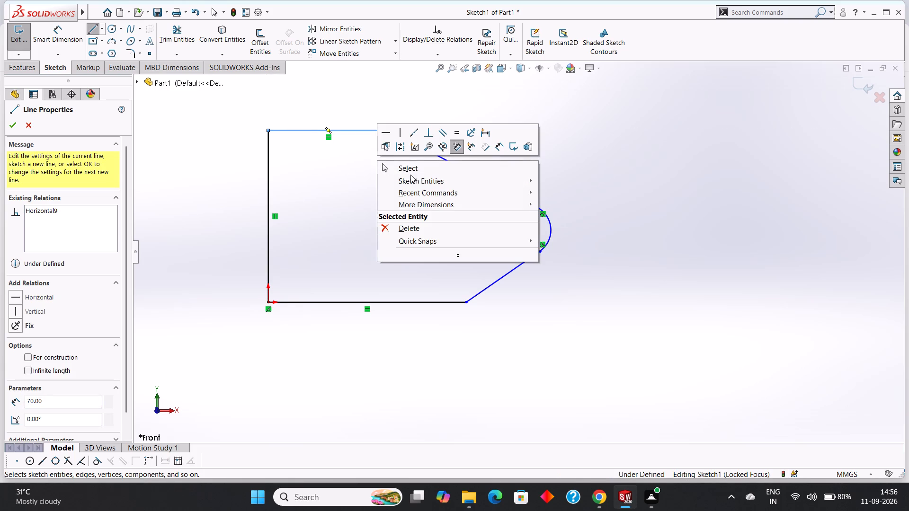
{"action": "left_click", "coordinate": [415, 170]}
Add Smart Dimension lengths to the top horizontal line, the vertical line and the base line.
{"action": "left_click", "coordinate": [68, 37]}
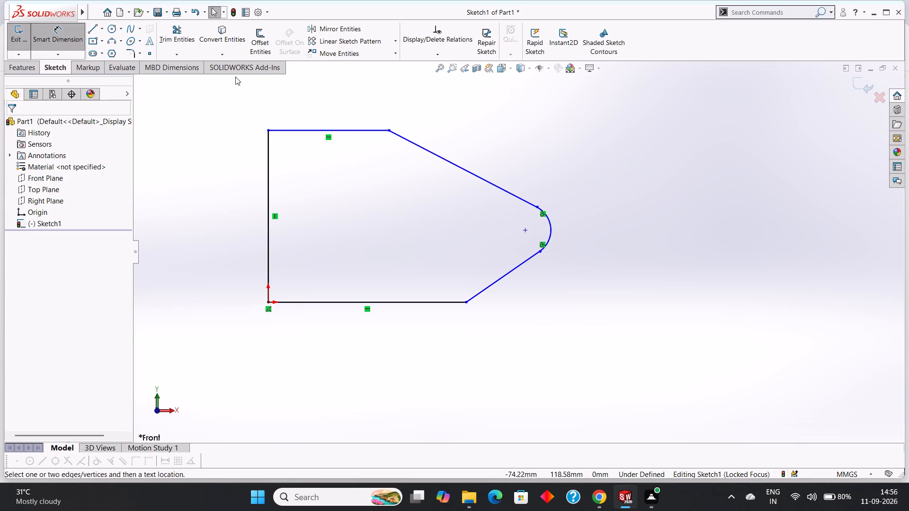
{"action": "left_click", "coordinate": [342, 129]}
{"action": "left_click", "coordinate": [340, 110]}
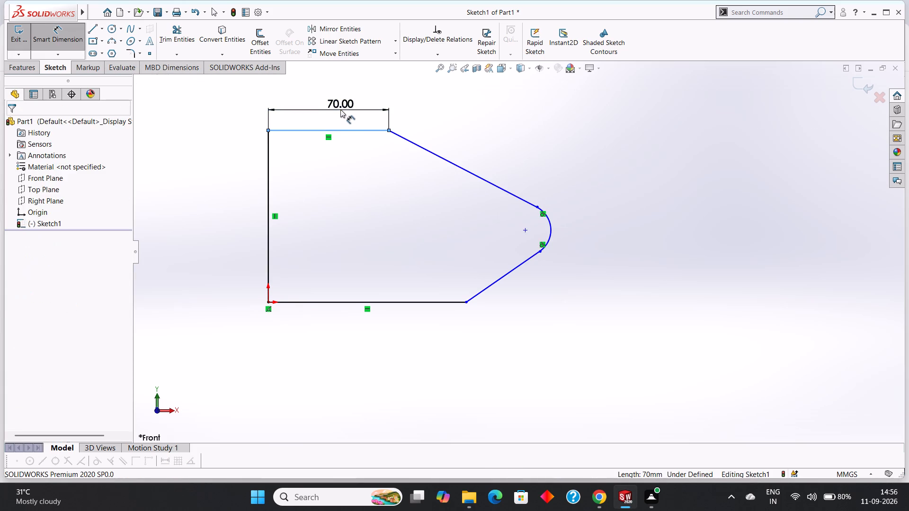
{"action": "left_click", "coordinate": [301, 96]}
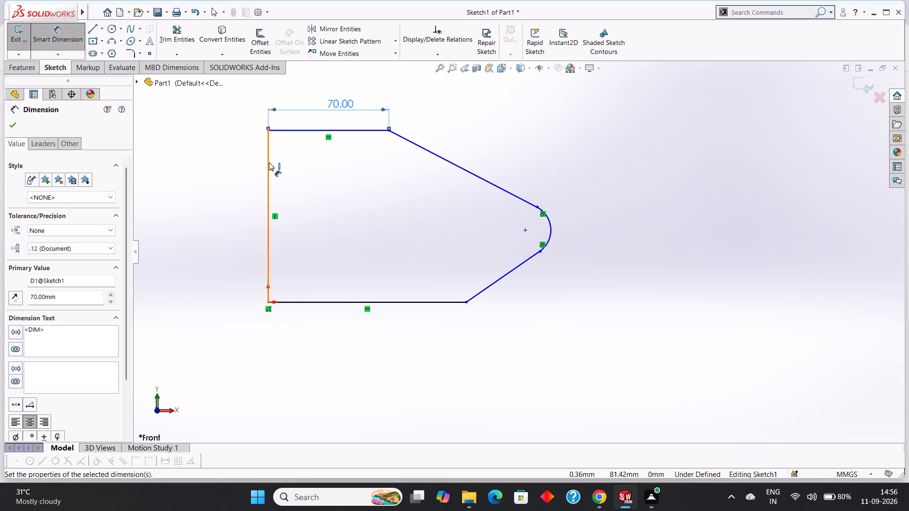
{"action": "left_click", "coordinate": [268, 163]}
{"action": "left_click", "coordinate": [238, 164]}
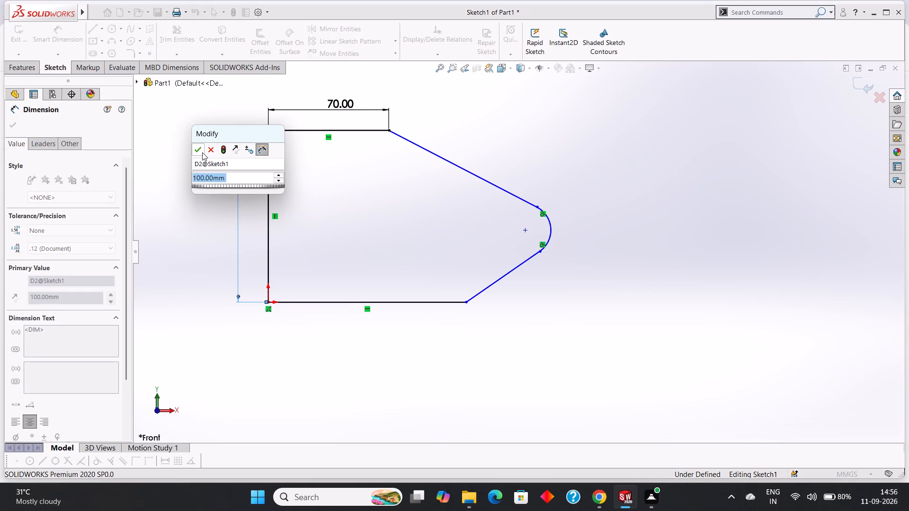
{"action": "left_click", "coordinate": [202, 152]}
{"action": "left_click", "coordinate": [334, 303]}
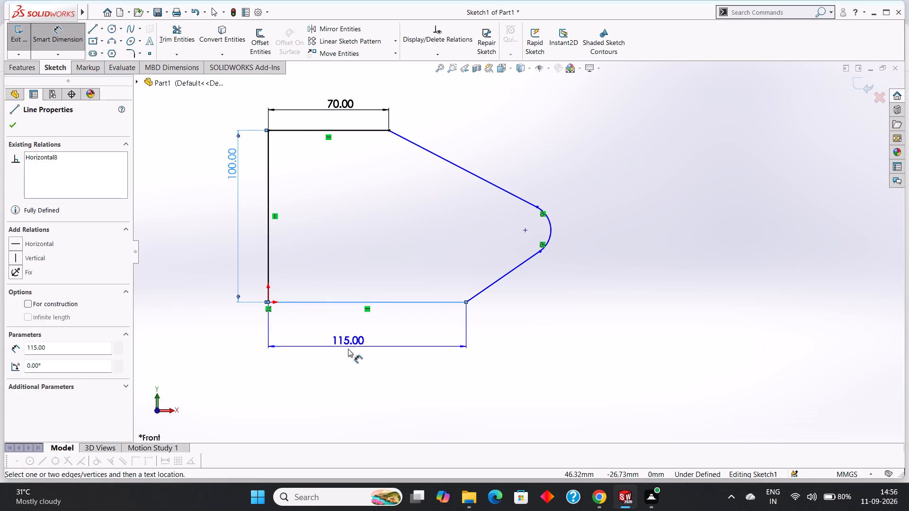
{"action": "left_click", "coordinate": [348, 349]}
{"action": "left_click", "coordinate": [304, 332]}
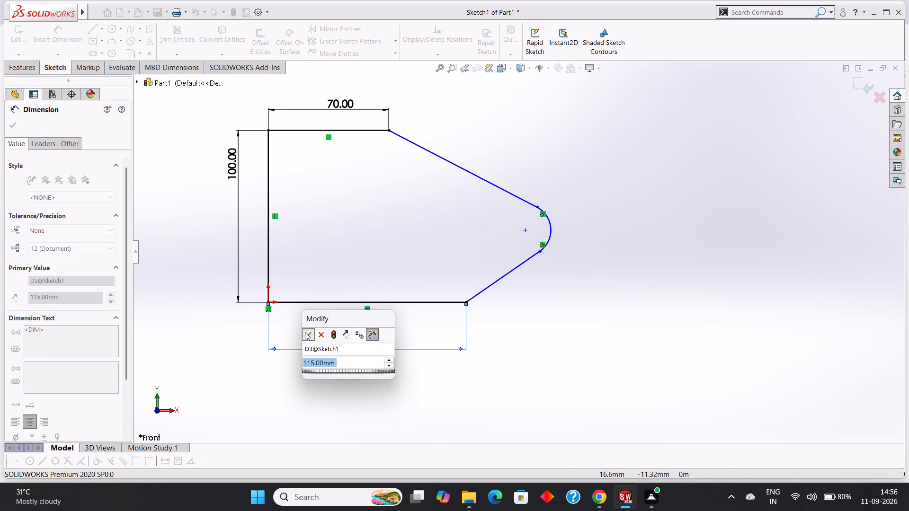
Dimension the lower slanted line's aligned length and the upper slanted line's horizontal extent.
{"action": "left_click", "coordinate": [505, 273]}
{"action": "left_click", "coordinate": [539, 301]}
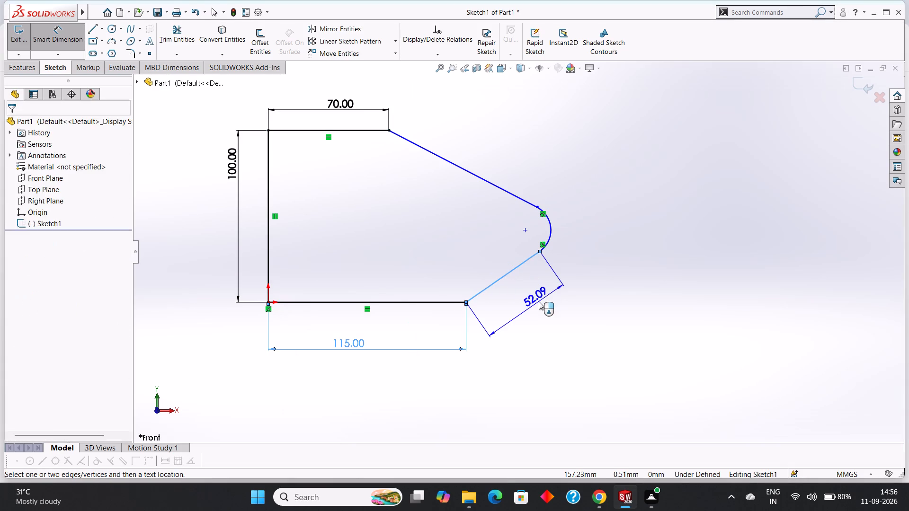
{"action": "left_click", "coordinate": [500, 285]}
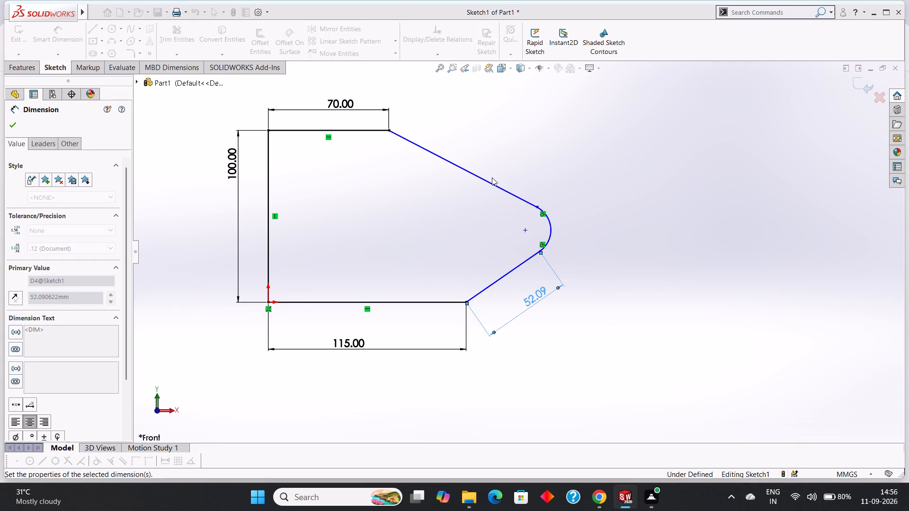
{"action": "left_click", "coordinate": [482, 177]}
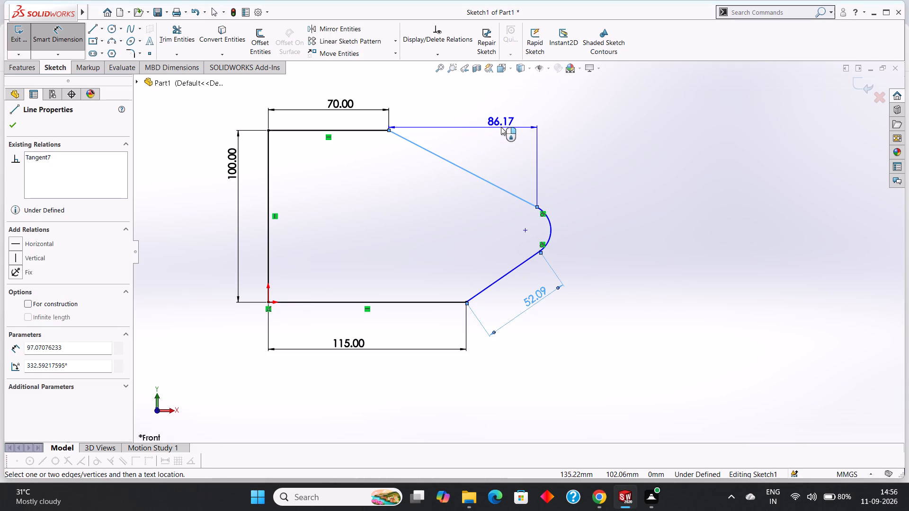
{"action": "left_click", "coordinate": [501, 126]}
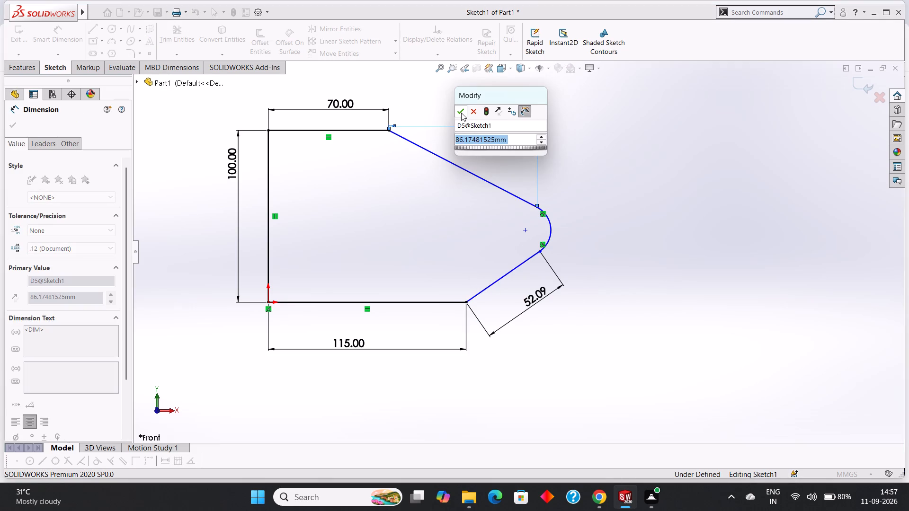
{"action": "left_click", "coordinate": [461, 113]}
Dimension the radius of the arc joining the two slanted lines.
{"action": "left_click", "coordinate": [548, 222]}
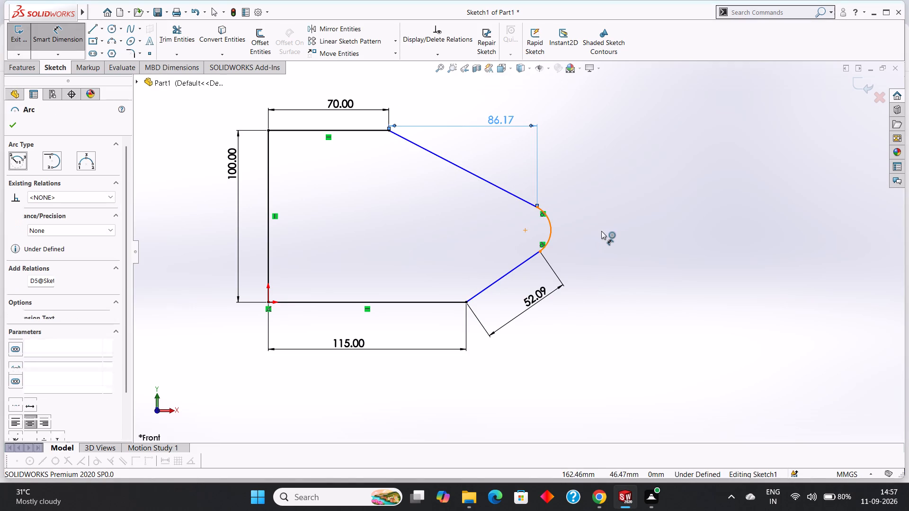
{"action": "left_click", "coordinate": [603, 231]}
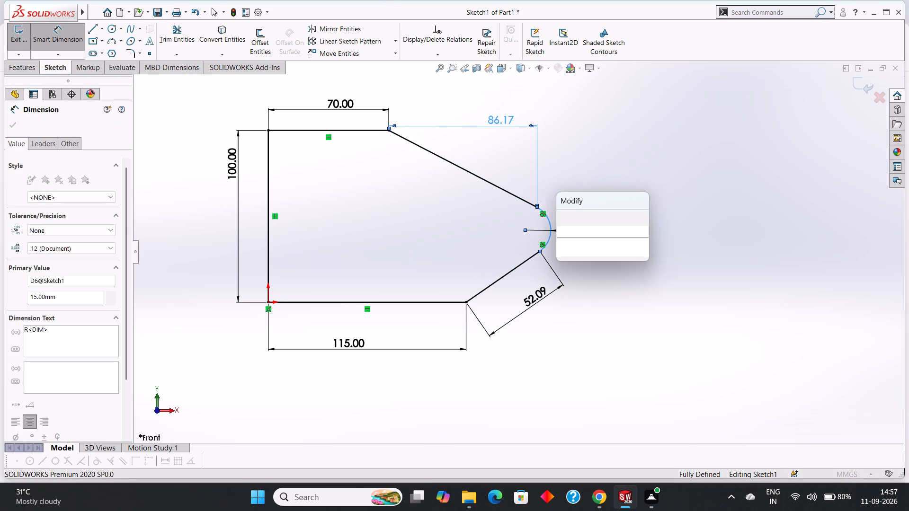
{"action": "left_click", "coordinate": [561, 217]}
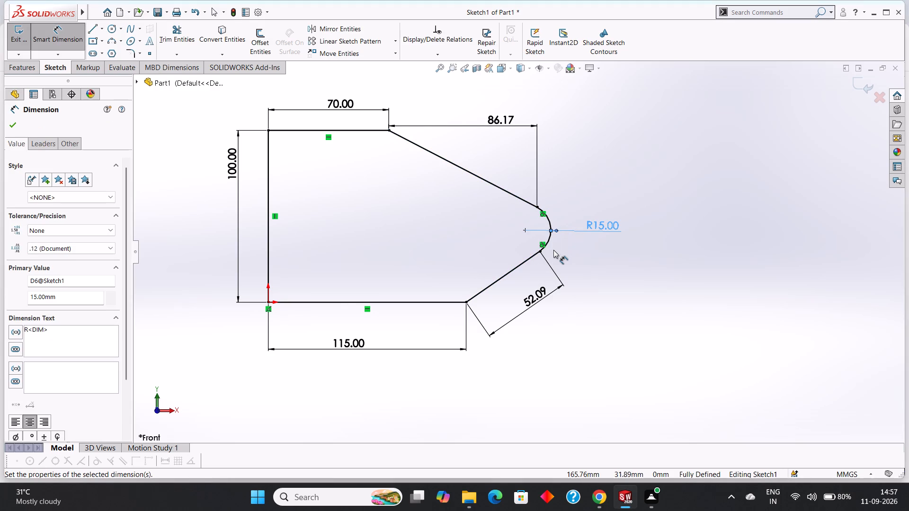
{"action": "left_click", "coordinate": [18, 124]}
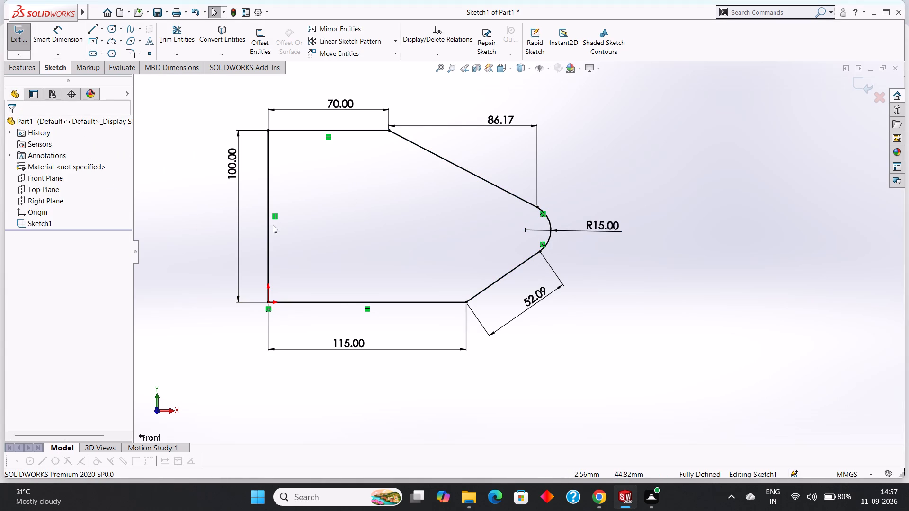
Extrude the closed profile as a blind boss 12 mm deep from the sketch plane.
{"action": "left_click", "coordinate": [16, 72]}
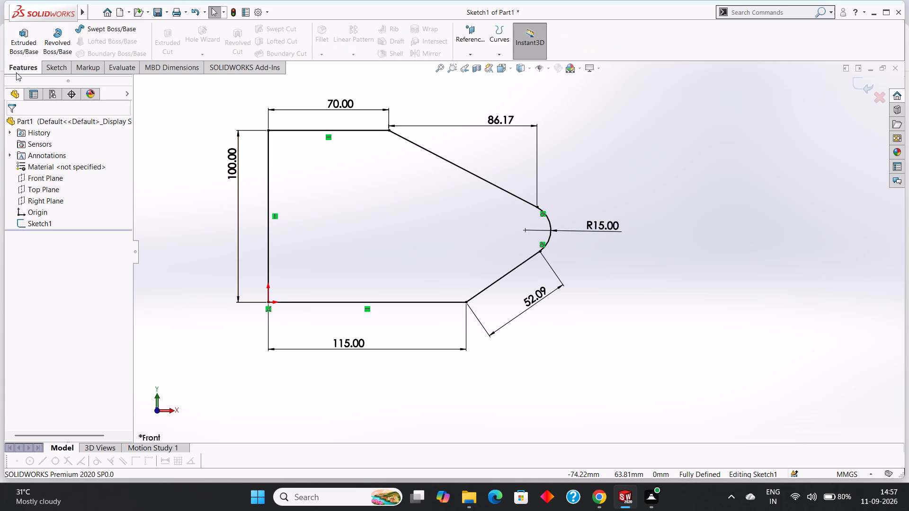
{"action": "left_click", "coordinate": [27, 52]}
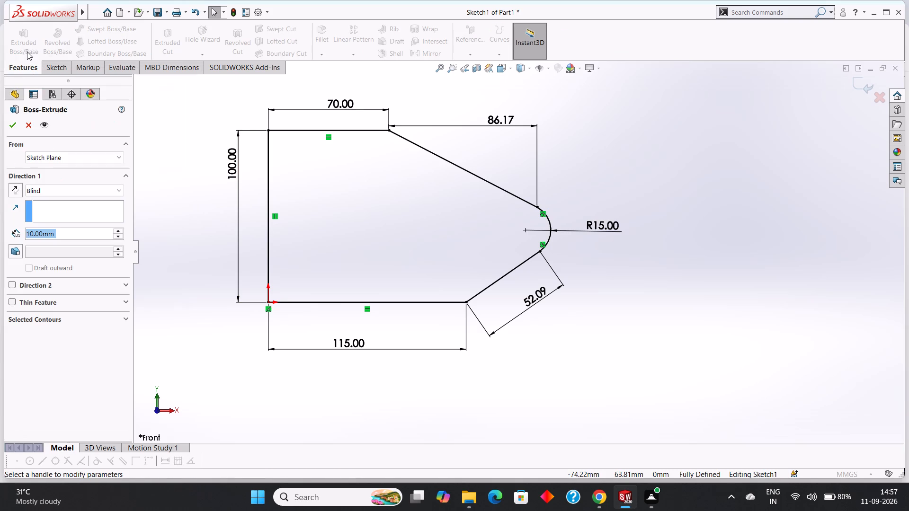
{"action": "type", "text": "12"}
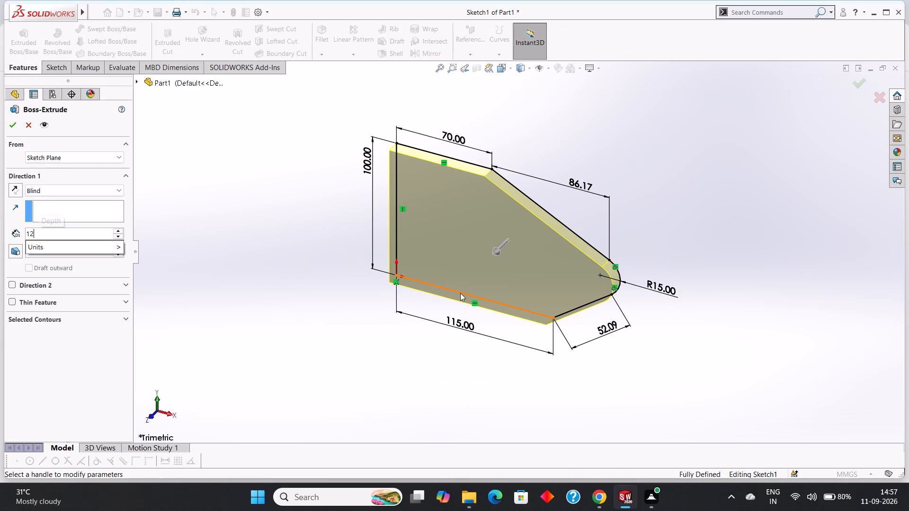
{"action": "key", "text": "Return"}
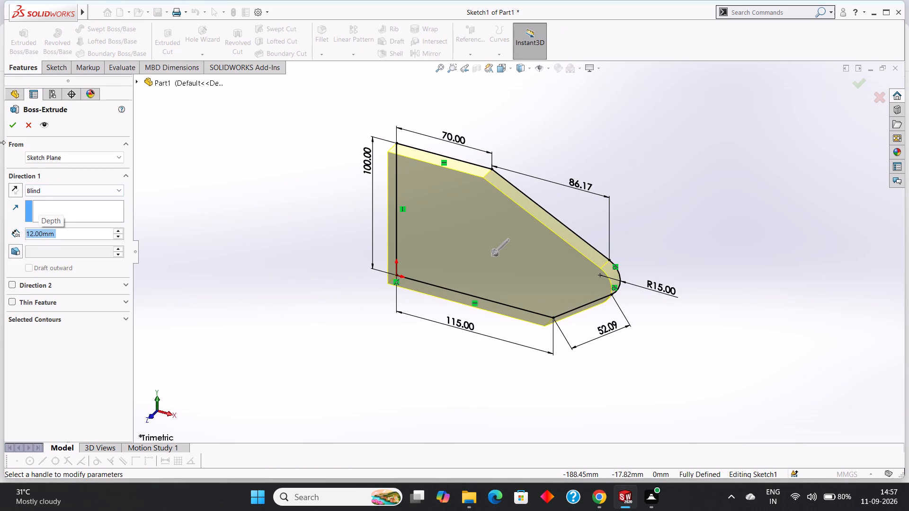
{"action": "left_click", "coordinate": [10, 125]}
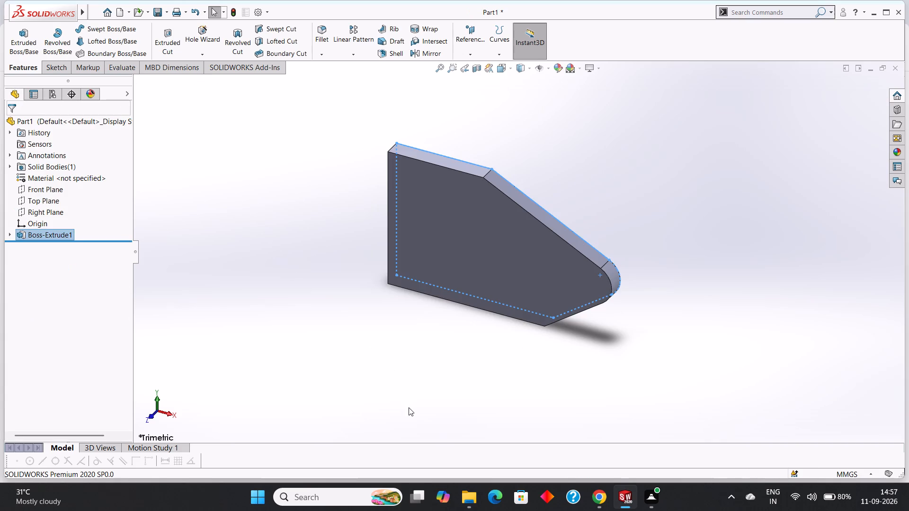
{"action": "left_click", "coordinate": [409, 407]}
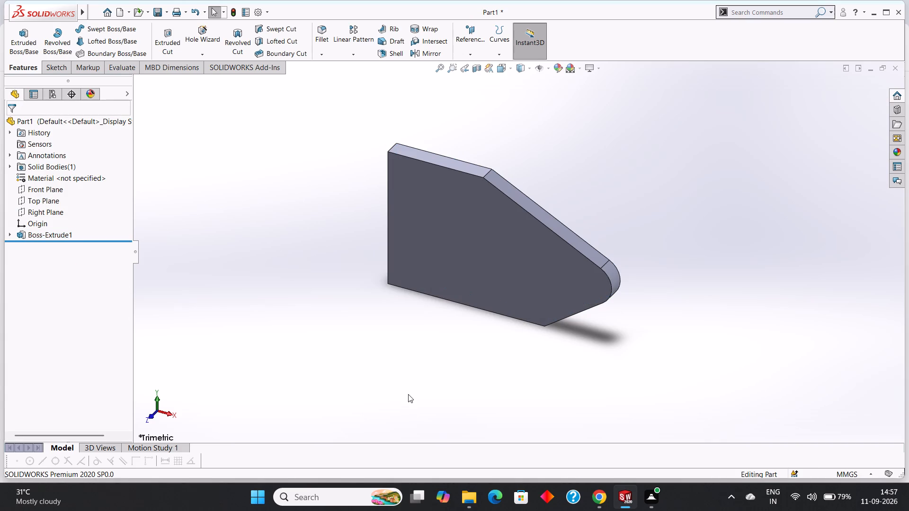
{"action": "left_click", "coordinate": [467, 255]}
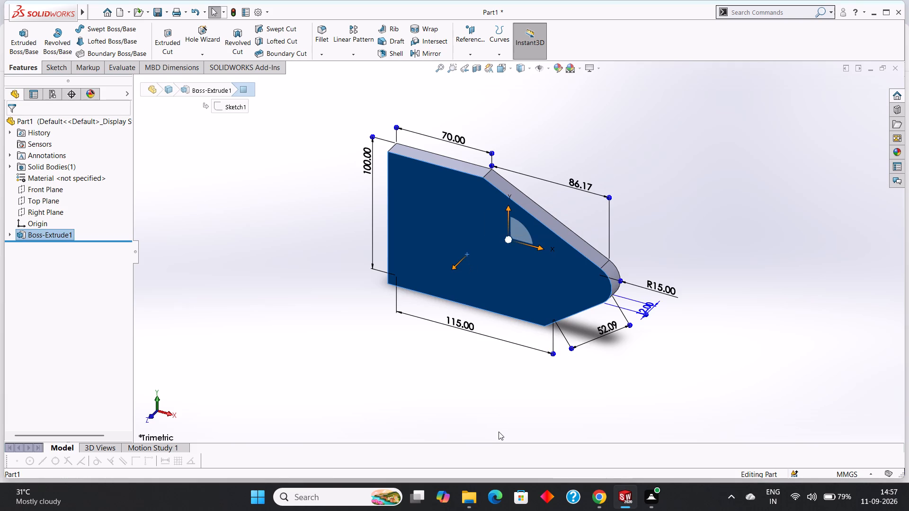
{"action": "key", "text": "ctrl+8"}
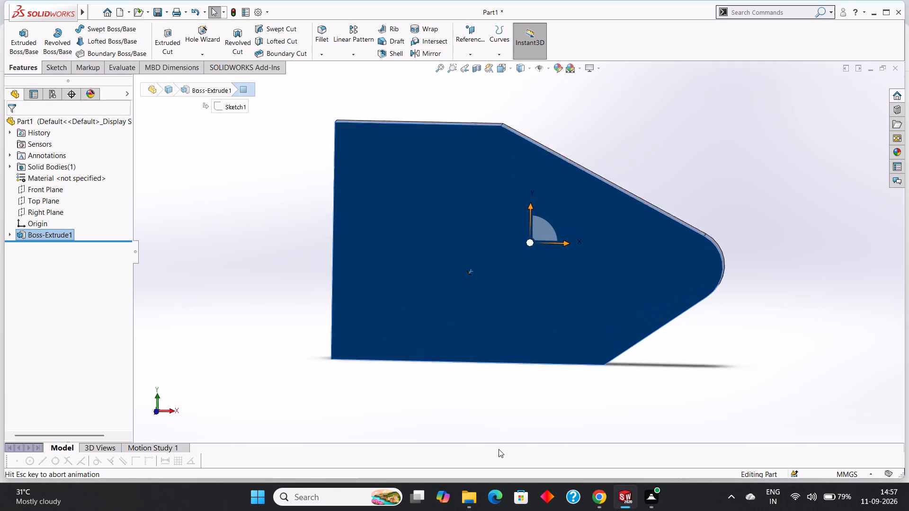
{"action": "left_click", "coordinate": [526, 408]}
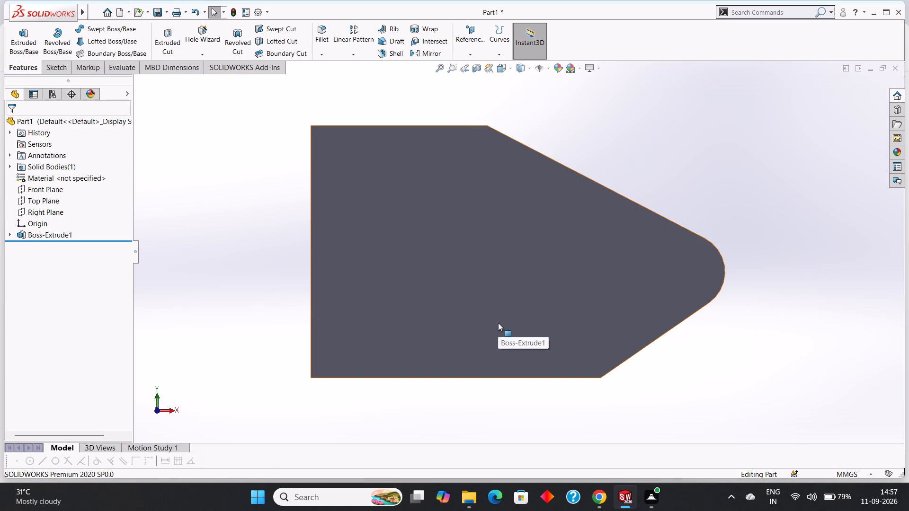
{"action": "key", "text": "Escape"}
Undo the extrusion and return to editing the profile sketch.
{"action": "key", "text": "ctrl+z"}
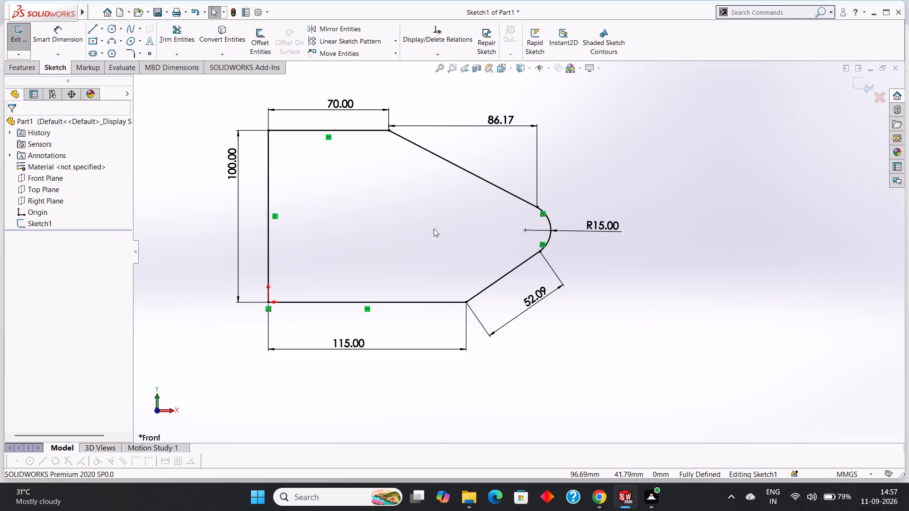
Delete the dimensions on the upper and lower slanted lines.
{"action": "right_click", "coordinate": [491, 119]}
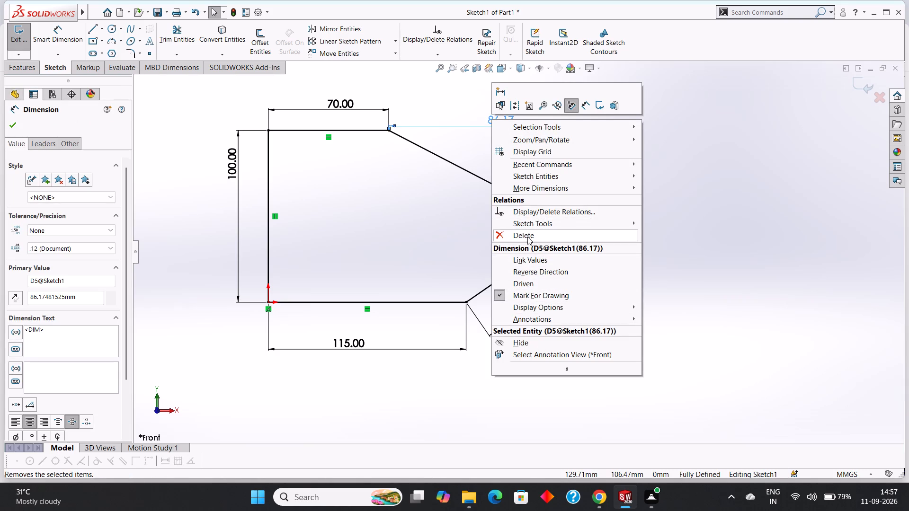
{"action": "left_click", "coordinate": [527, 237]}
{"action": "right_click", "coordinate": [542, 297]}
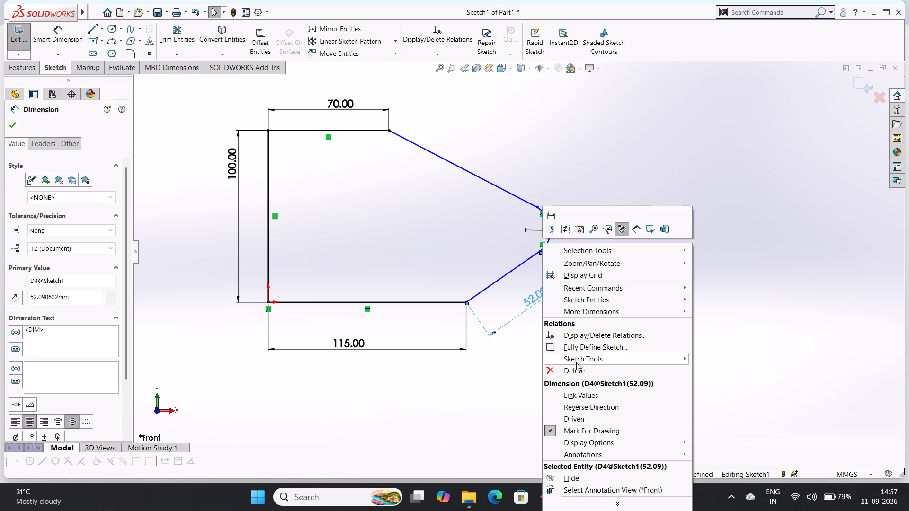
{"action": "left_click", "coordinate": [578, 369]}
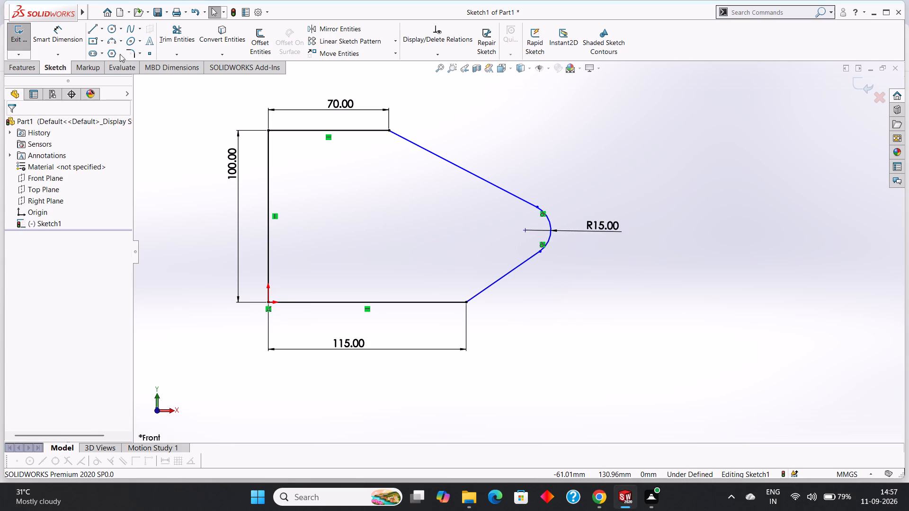
Draw a horizontal centerline about 72 mm long from the top line's end, extending outward above the upper slanted line.
{"action": "left_click", "coordinate": [53, 37]}
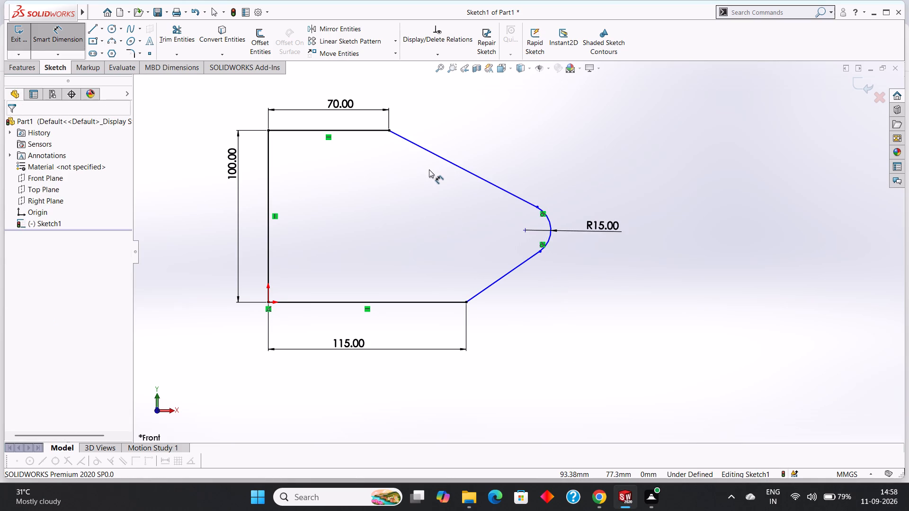
{"action": "key", "text": "Escape"}
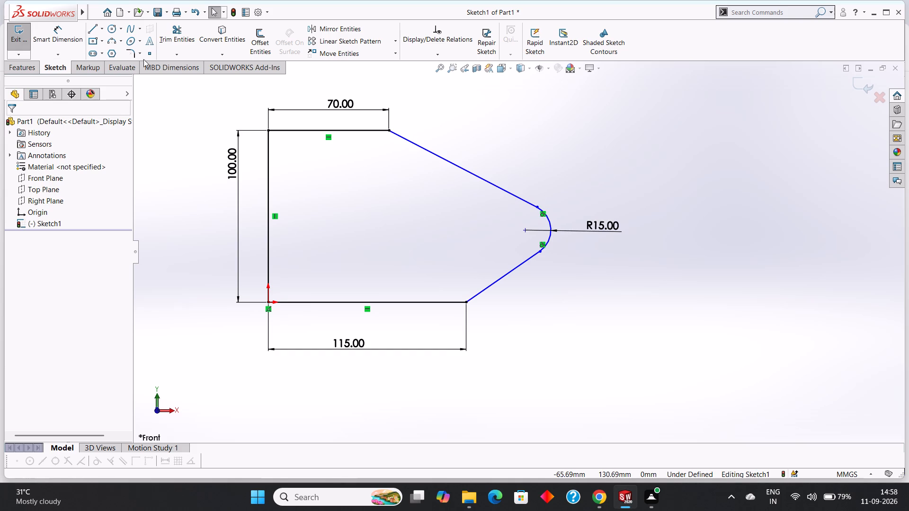
{"action": "left_click", "coordinate": [101, 31]}
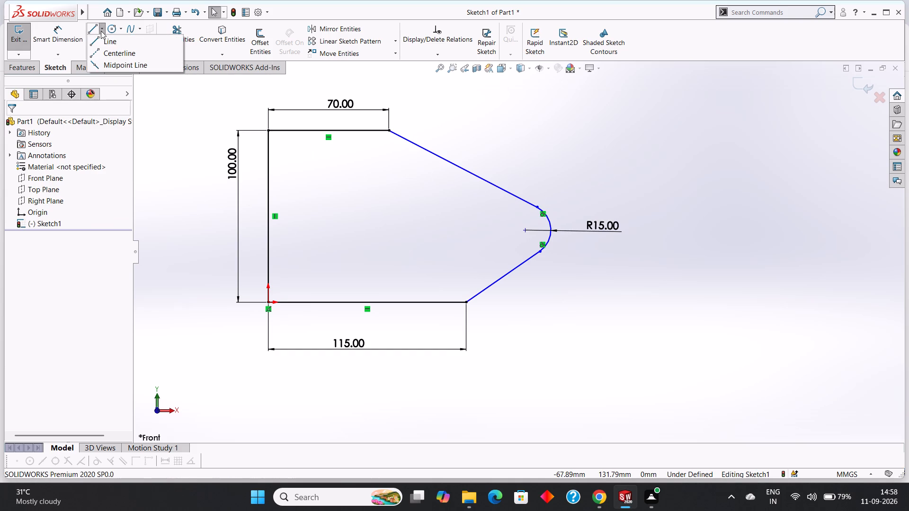
{"action": "left_click", "coordinate": [114, 50]}
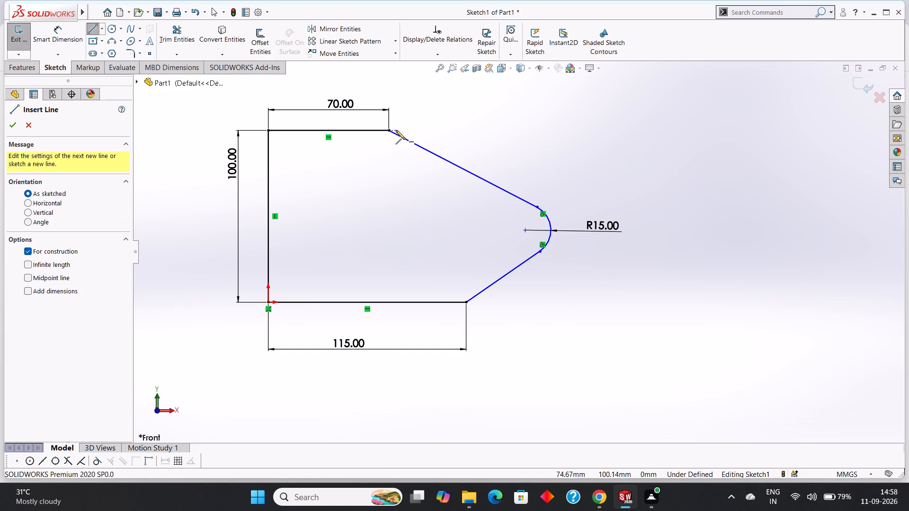
{"action": "left_click", "coordinate": [391, 130]}
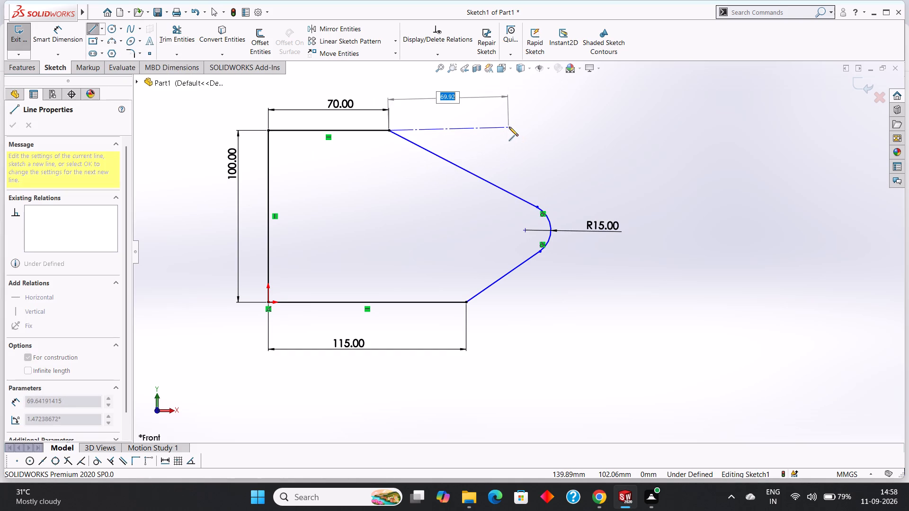
{"action": "left_click", "coordinate": [512, 129]}
{"action": "right_click", "coordinate": [561, 136]}
{"action": "left_click", "coordinate": [582, 146]}
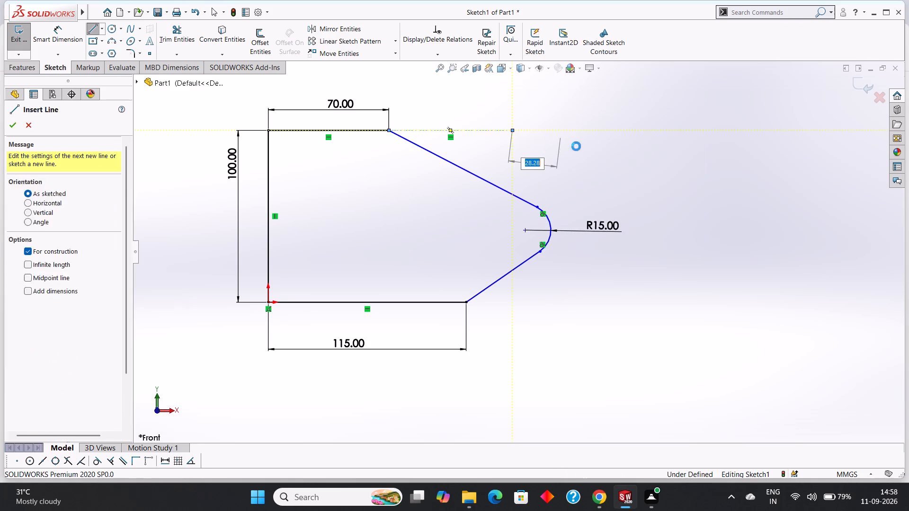
Draw a horizontal line about 45 mm long extending the base line outward from its junction with the lower slanted line.
{"action": "left_click", "coordinate": [96, 28]}
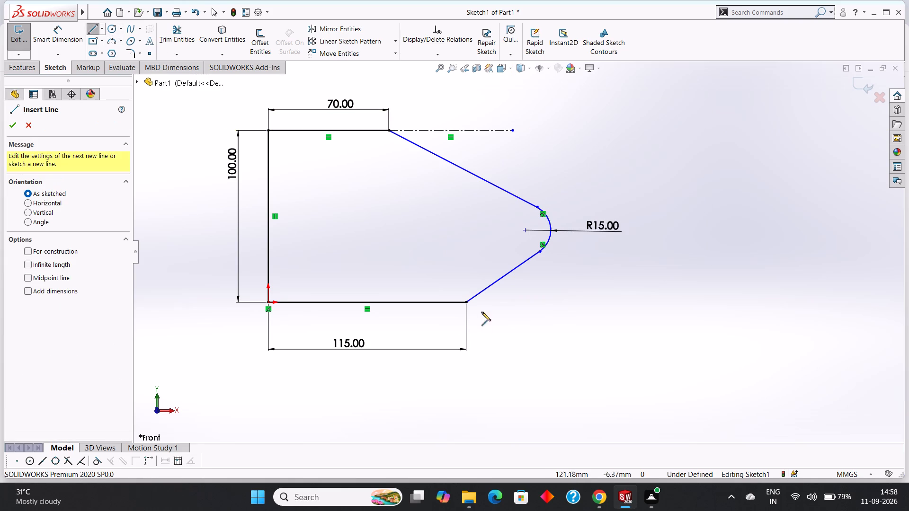
{"action": "left_click", "coordinate": [467, 303]}
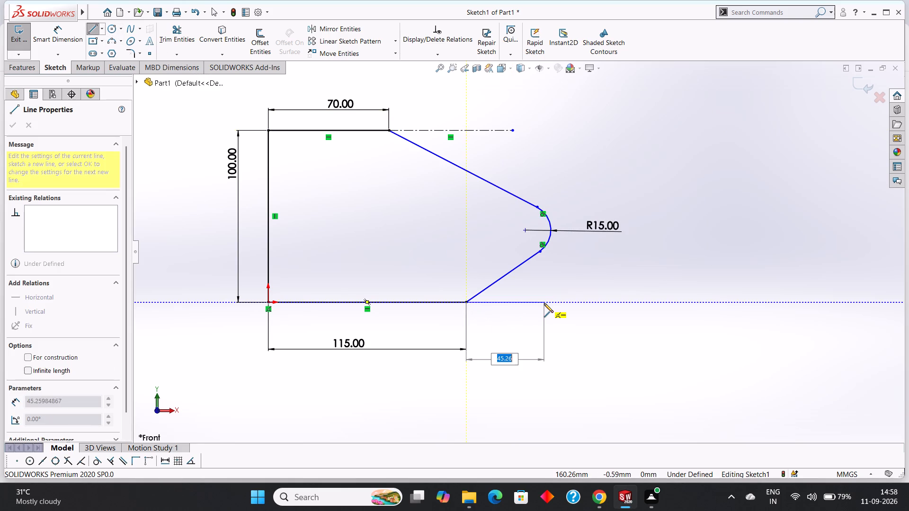
{"action": "left_click", "coordinate": [545, 303]}
{"action": "right_click", "coordinate": [580, 326]}
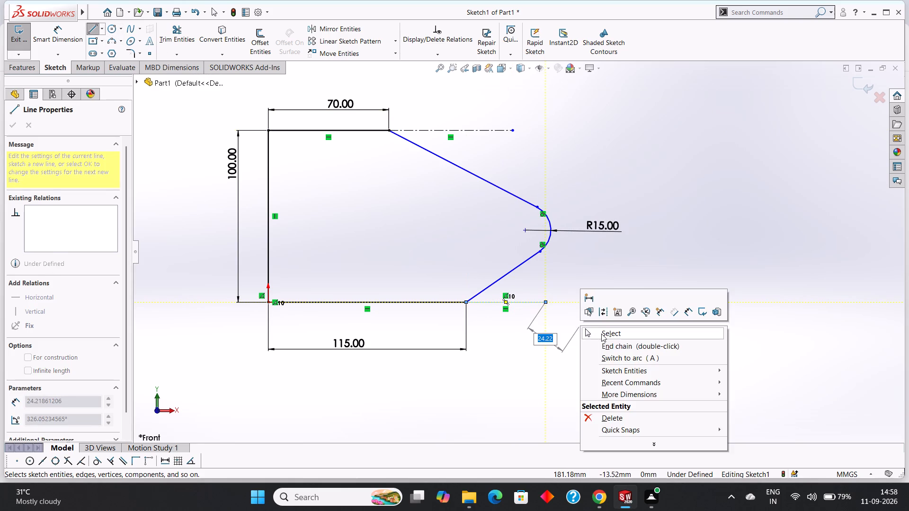
{"action": "left_click", "coordinate": [601, 334]}
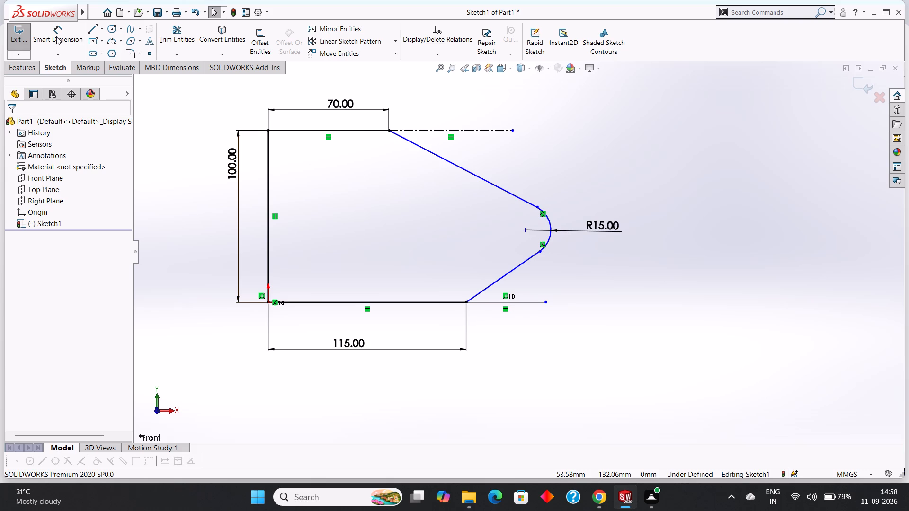
Dimension the angle between the top centerline and the upper slanted line as 30°.
{"action": "left_click", "coordinate": [56, 36]}
{"action": "left_click", "coordinate": [461, 131]}
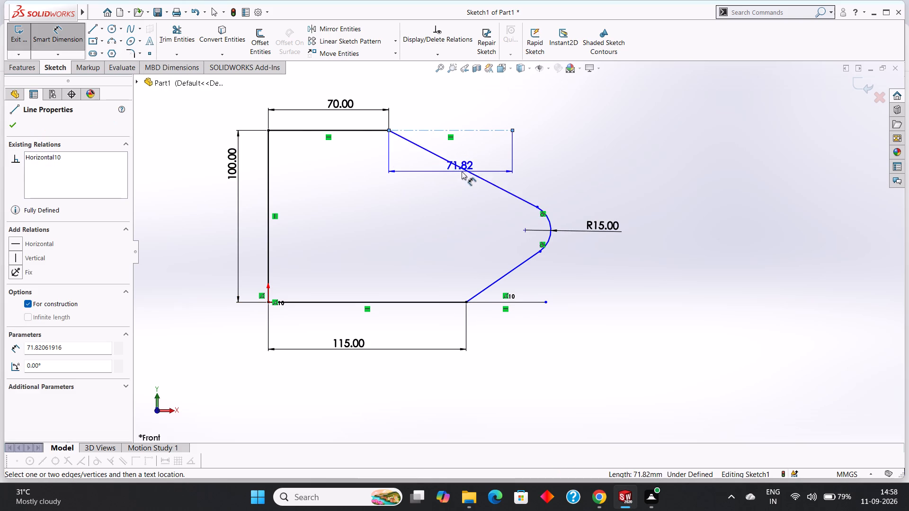
{"action": "left_click", "coordinate": [465, 170]}
{"action": "left_click", "coordinate": [470, 153]}
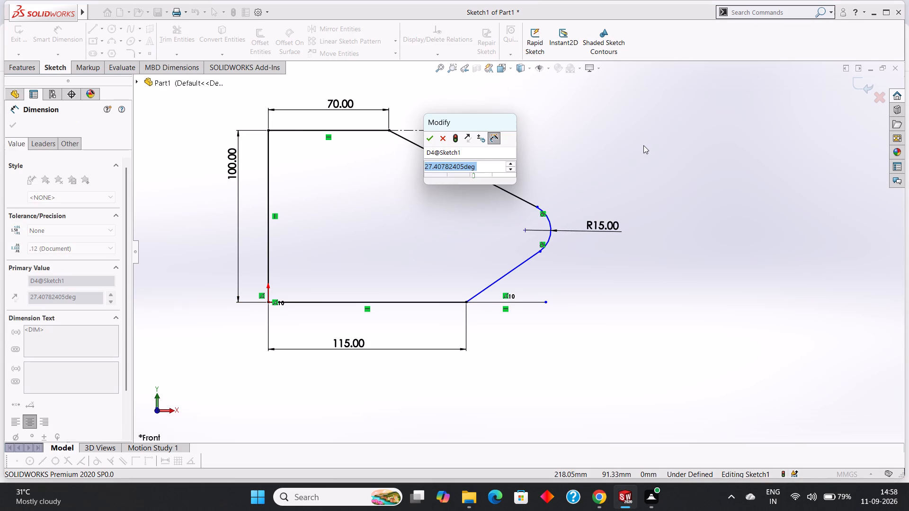
{"action": "type", "text": "30"}
{"action": "key", "text": "Return"}
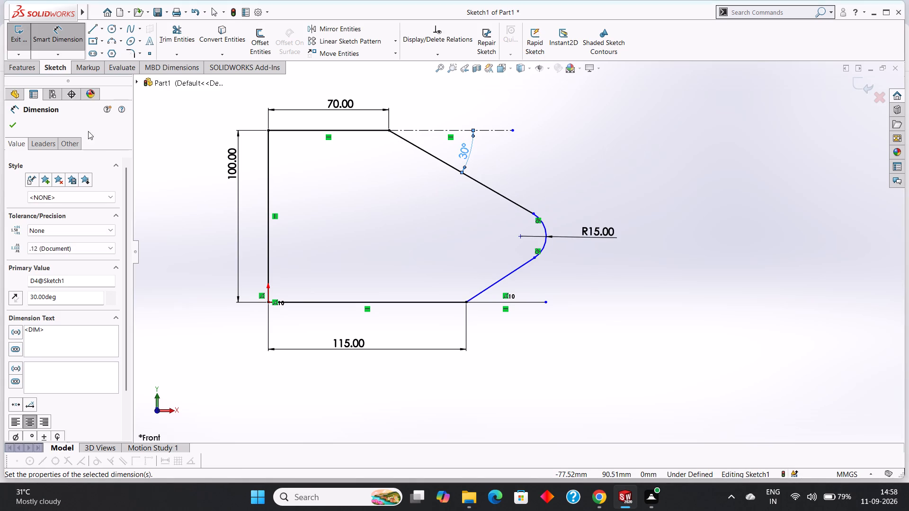
Dimension the angle between the base line and the lower slanted line as 135°.
{"action": "left_click", "coordinate": [12, 126]}
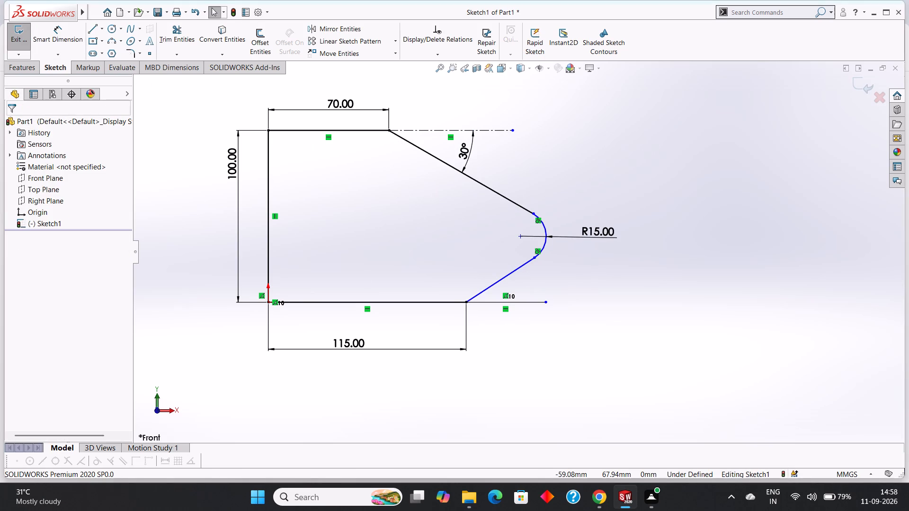
{"action": "left_click", "coordinate": [57, 45]}
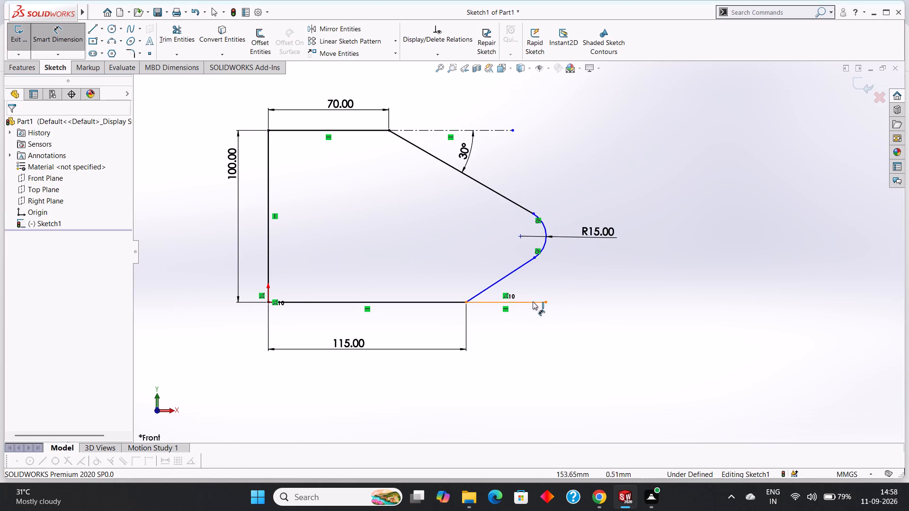
{"action": "left_click", "coordinate": [533, 301]}
{"action": "left_click", "coordinate": [521, 267]}
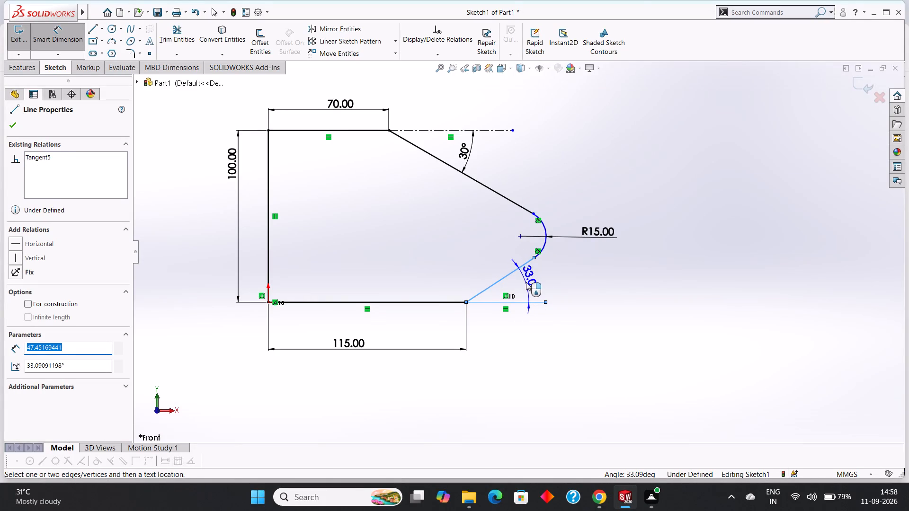
{"action": "left_click", "coordinate": [478, 258]}
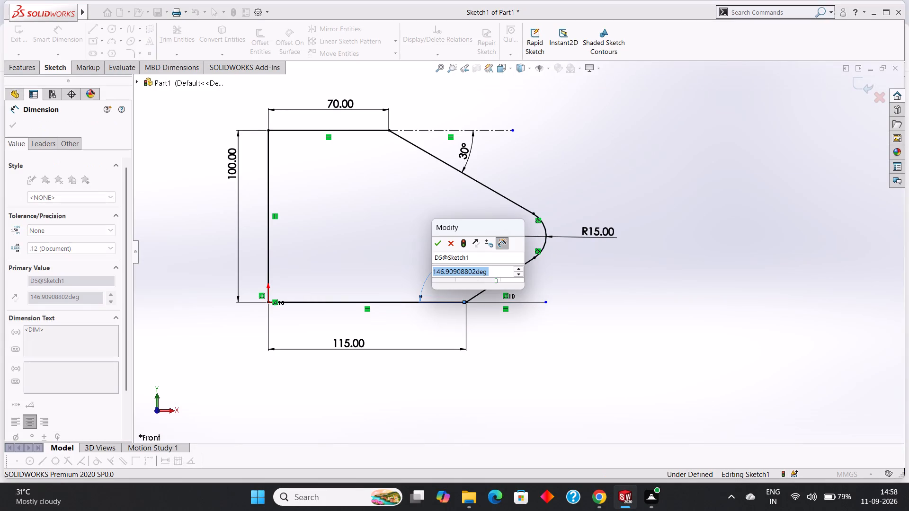
{"action": "key", "text": "0"}
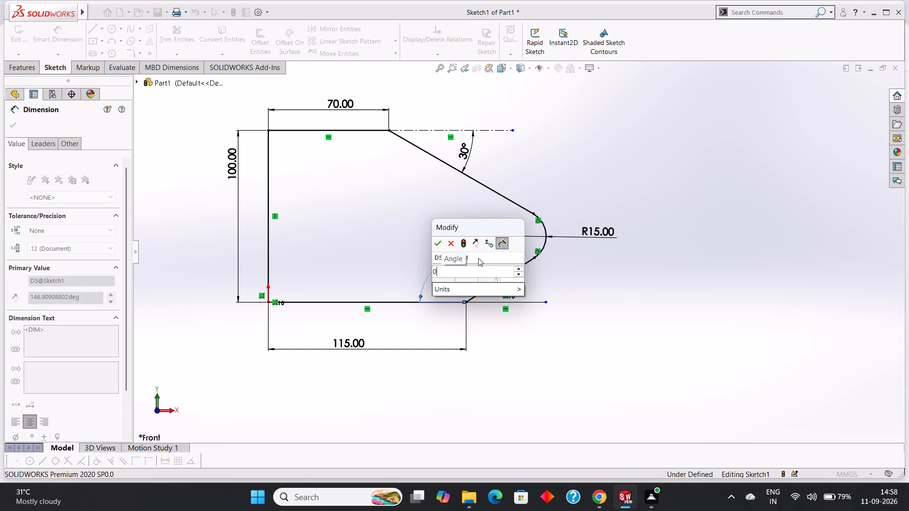
{"action": "key", "text": "BackSpace"}
{"action": "type", "text": "135"}
{"action": "key", "text": "Return"}
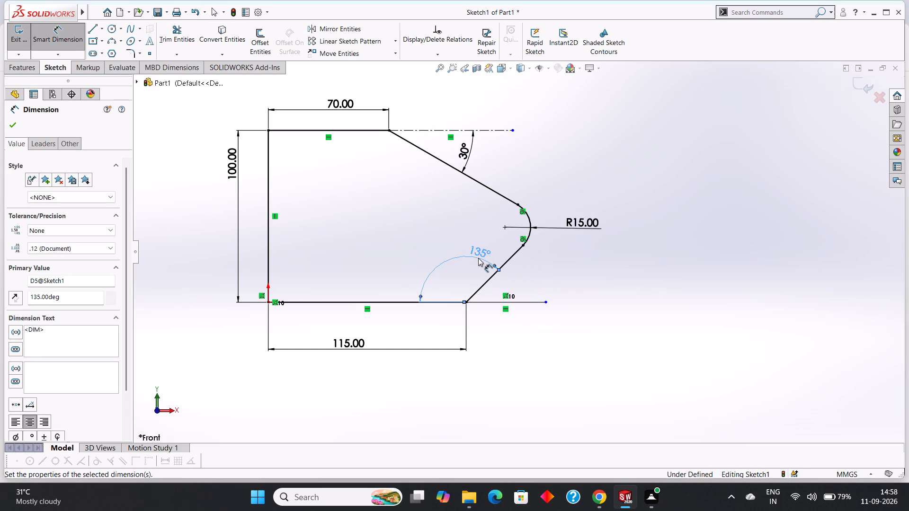
{"action": "left_click", "coordinate": [12, 123]}
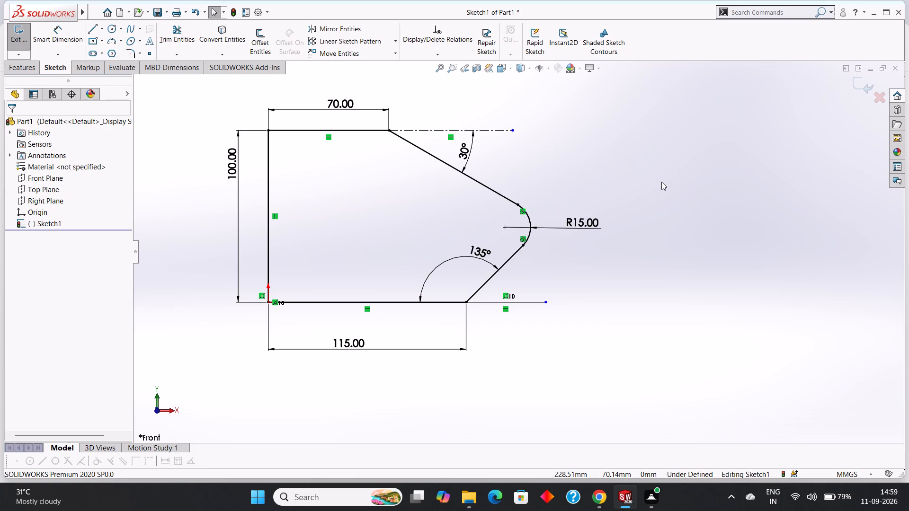
{"action": "key", "text": "Escape"}
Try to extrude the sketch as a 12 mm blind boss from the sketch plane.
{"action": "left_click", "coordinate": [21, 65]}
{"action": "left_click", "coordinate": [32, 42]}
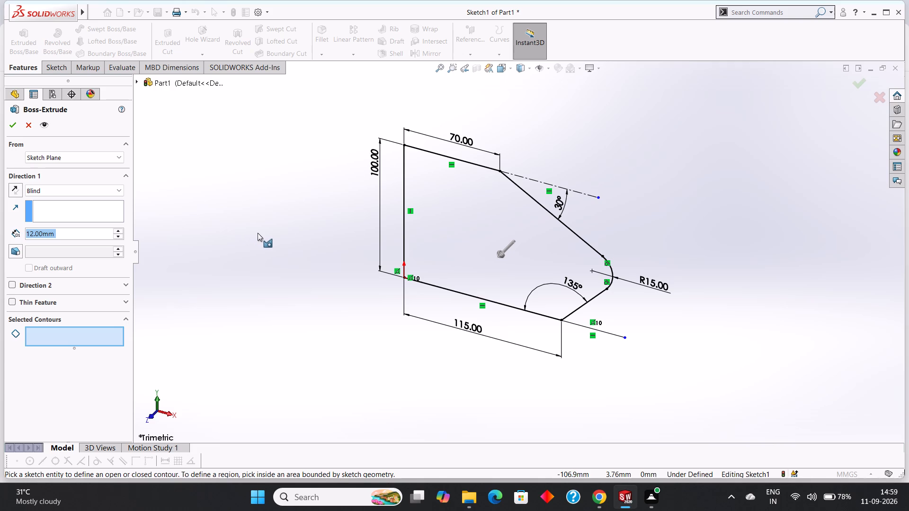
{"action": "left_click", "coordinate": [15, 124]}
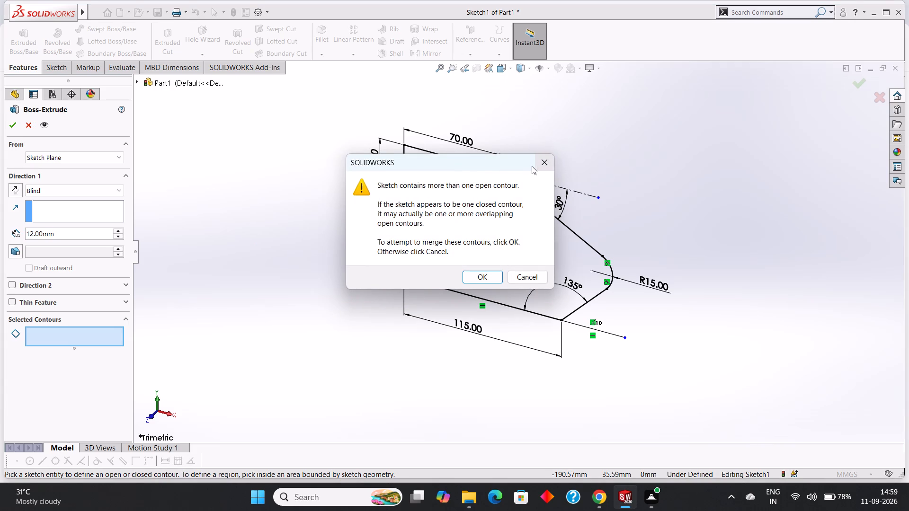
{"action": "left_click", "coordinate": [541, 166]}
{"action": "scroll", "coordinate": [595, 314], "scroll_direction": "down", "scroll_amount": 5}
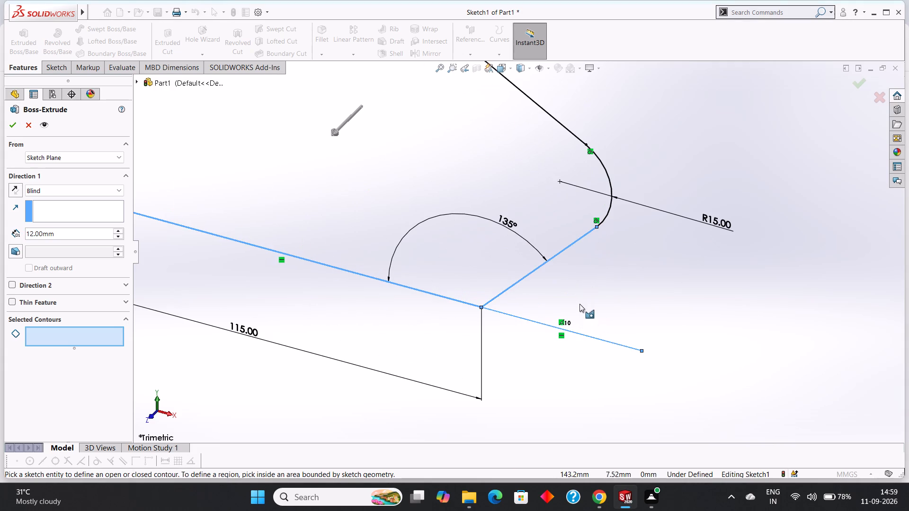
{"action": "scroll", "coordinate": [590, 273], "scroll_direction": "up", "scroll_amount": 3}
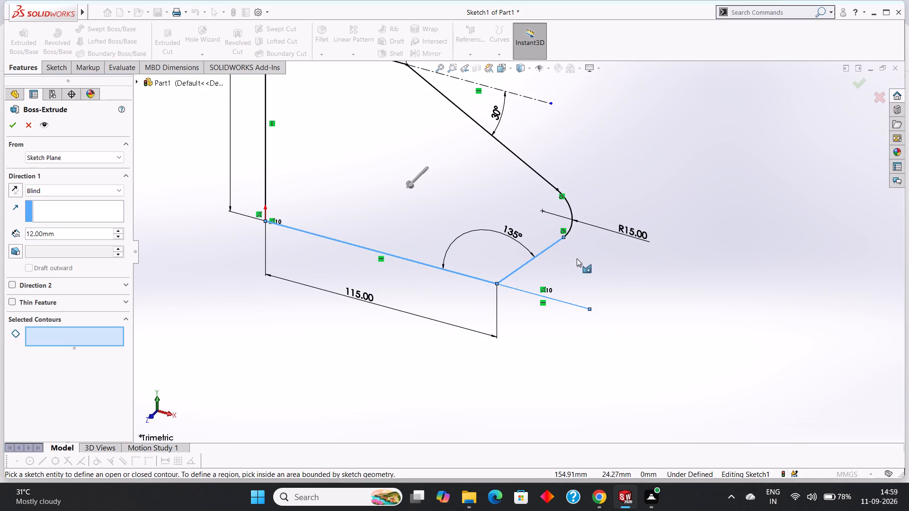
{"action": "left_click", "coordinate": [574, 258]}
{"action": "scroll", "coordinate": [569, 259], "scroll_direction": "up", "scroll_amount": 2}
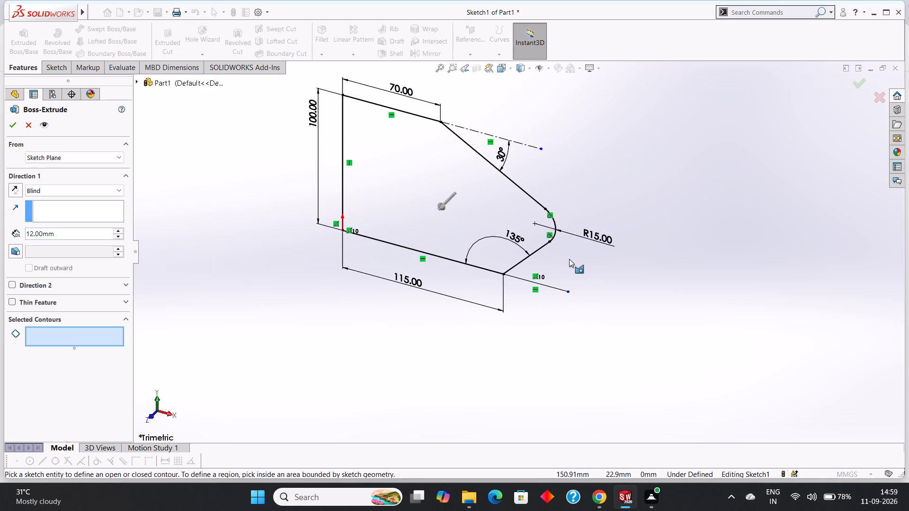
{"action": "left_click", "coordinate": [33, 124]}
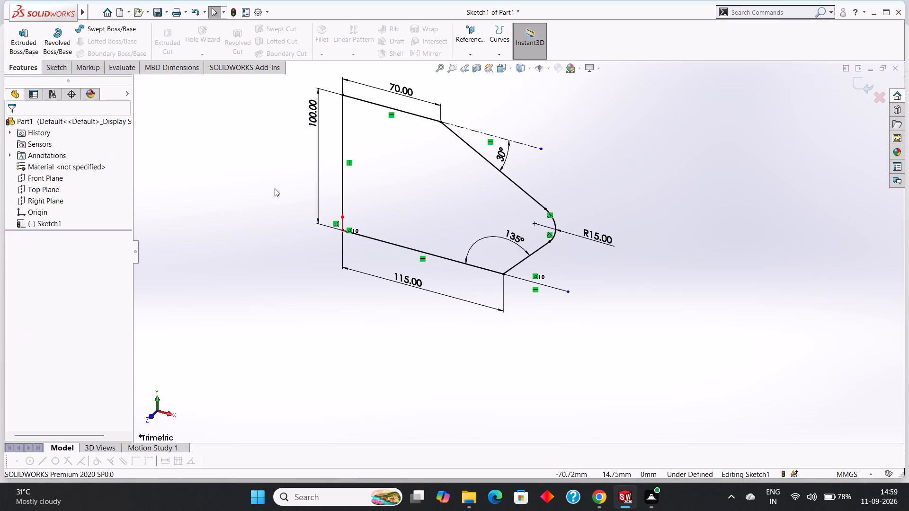
Delete the horizontal centerline above the upper slanted line together with its associated 30° angle dimension.
{"action": "scroll", "coordinate": [313, 194], "scroll_direction": "down", "scroll_amount": 2}
{"action": "scroll", "coordinate": [400, 207], "scroll_direction": "up", "scroll_amount": 2}
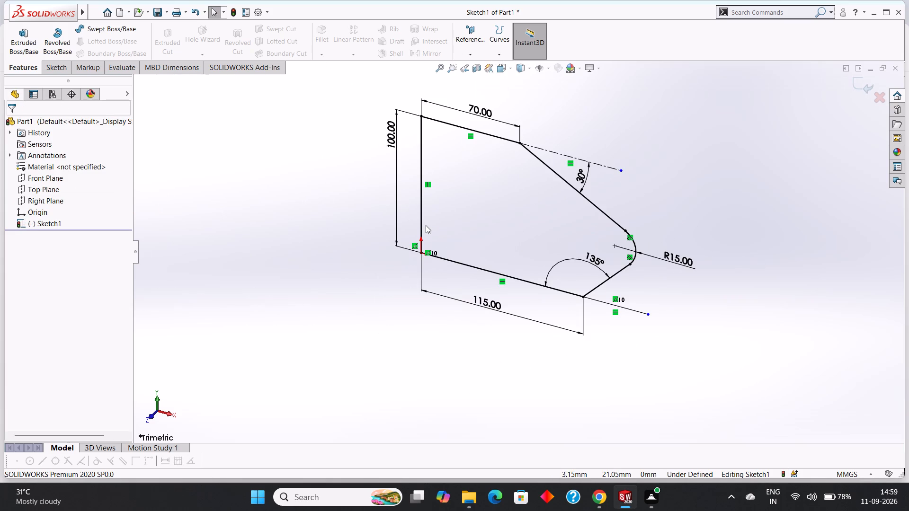
{"action": "right_click", "coordinate": [606, 165]}
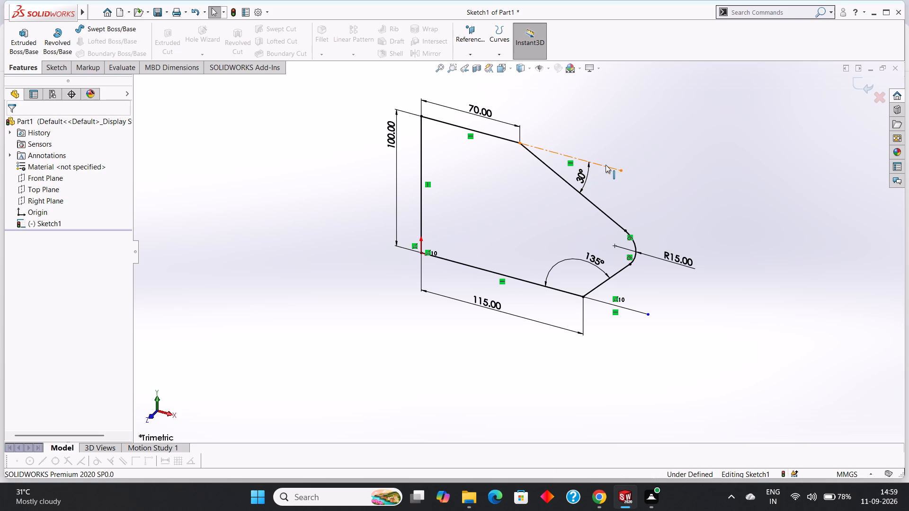
{"action": "left_click", "coordinate": [638, 305]}
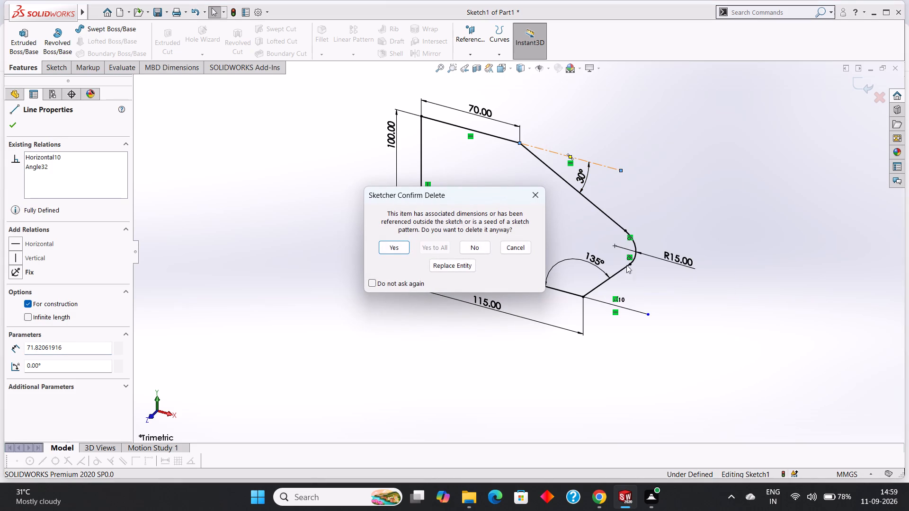
{"action": "left_click", "coordinate": [529, 197]}
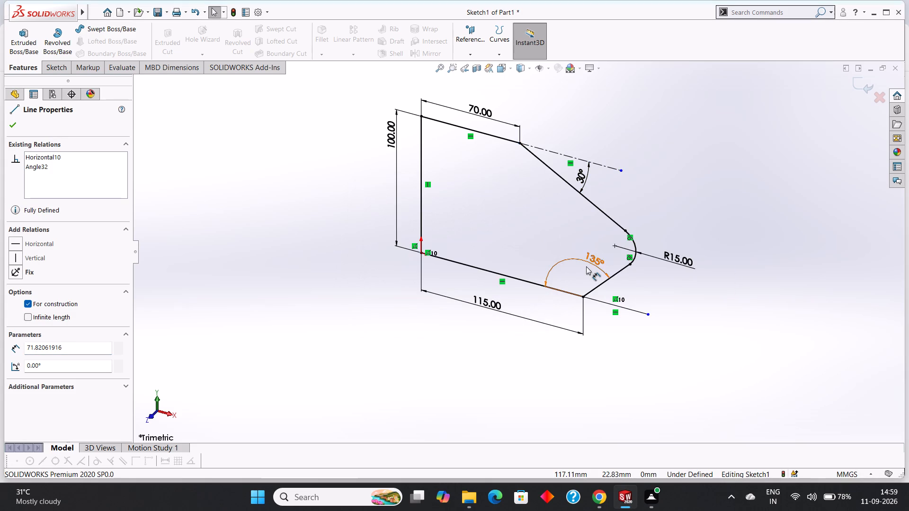
{"action": "right_click", "coordinate": [599, 165]}
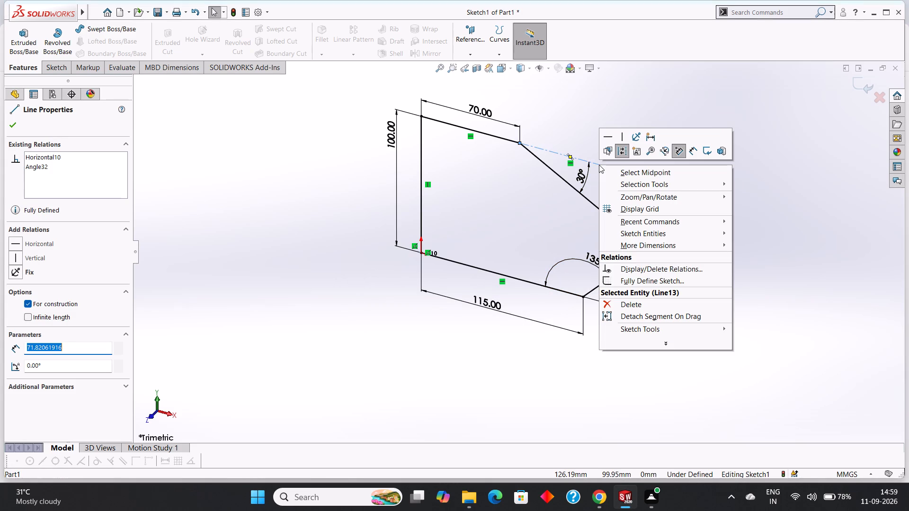
{"action": "left_click", "coordinate": [633, 304]}
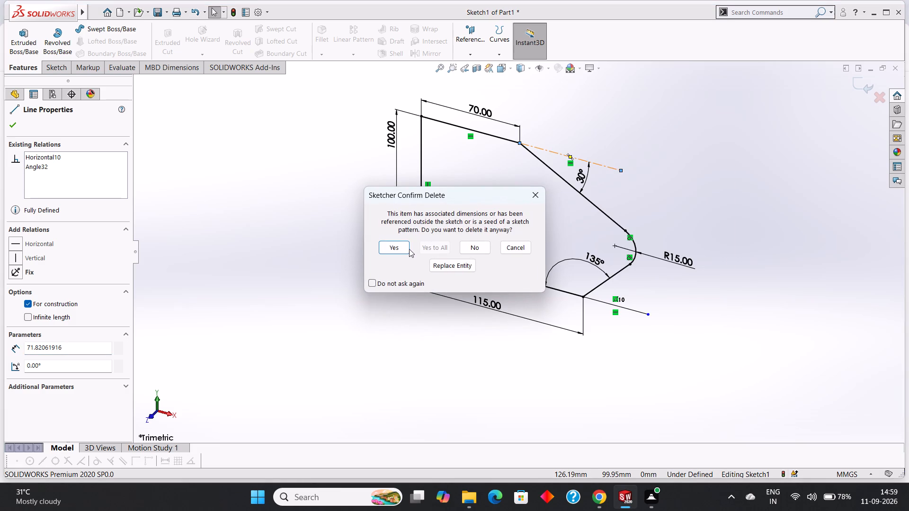
{"action": "left_click", "coordinate": [409, 249]}
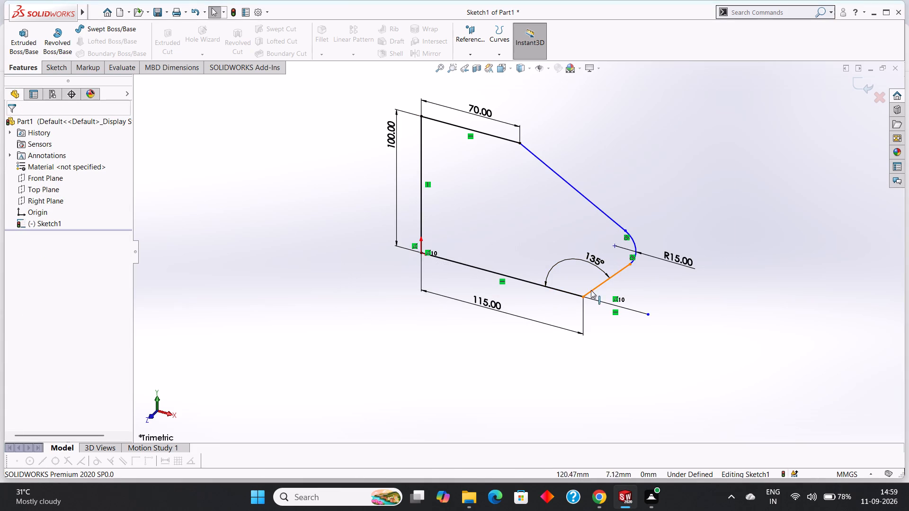
Delete the 135° angle dimension between the base line and the lower slanted line.
{"action": "right_click", "coordinate": [588, 258]}
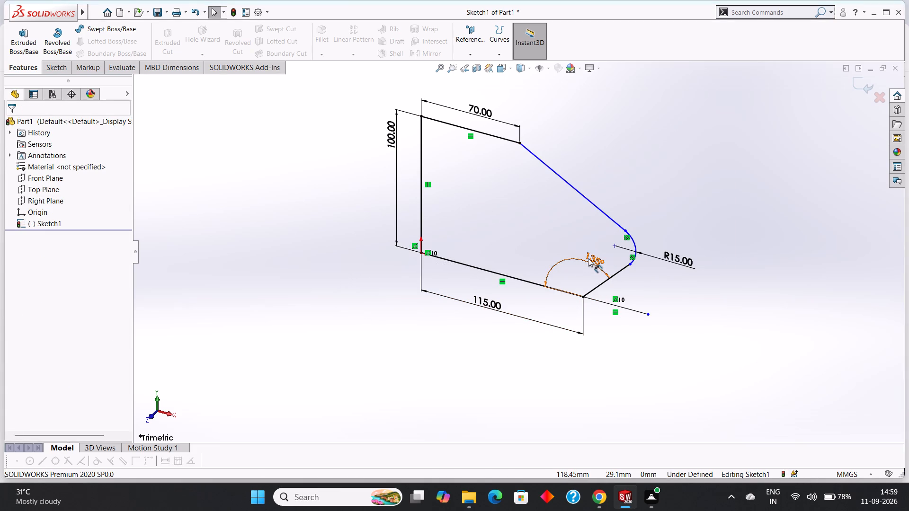
{"action": "left_click", "coordinate": [611, 370]}
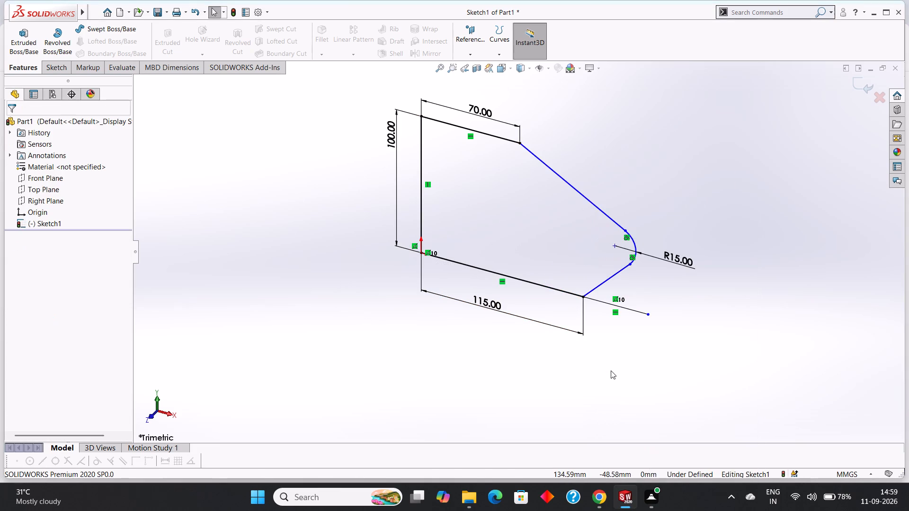
Dimension the horizontal span of the upper slanted line, accepting its current value.
{"action": "left_click", "coordinate": [57, 70]}
{"action": "left_click", "coordinate": [60, 42]}
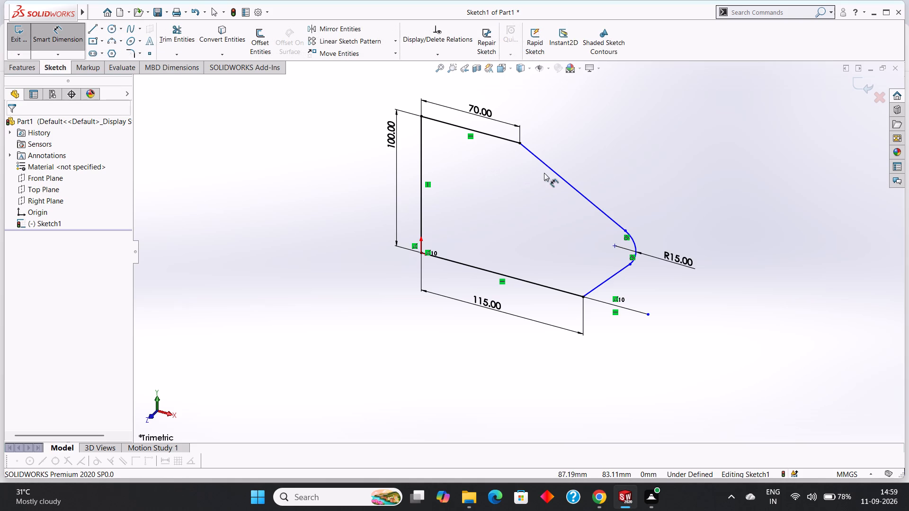
{"action": "left_click", "coordinate": [551, 170]}
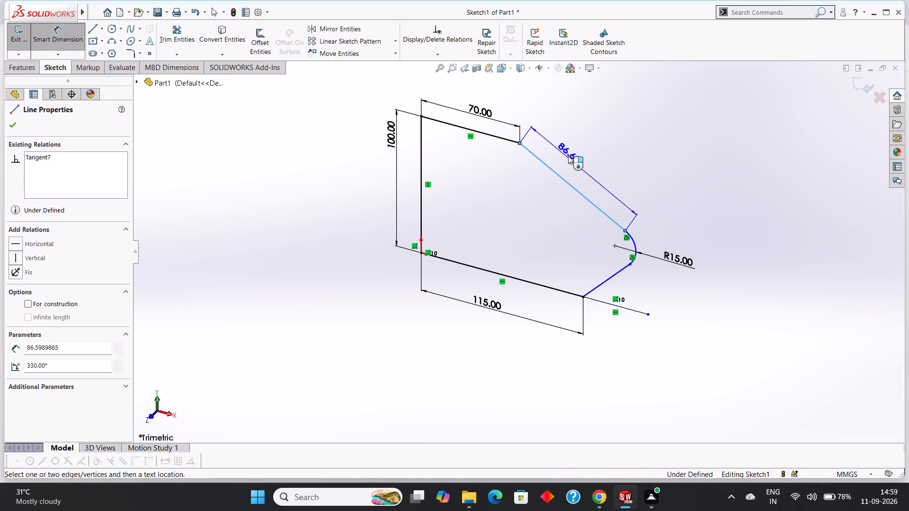
{"action": "left_click", "coordinate": [572, 153]}
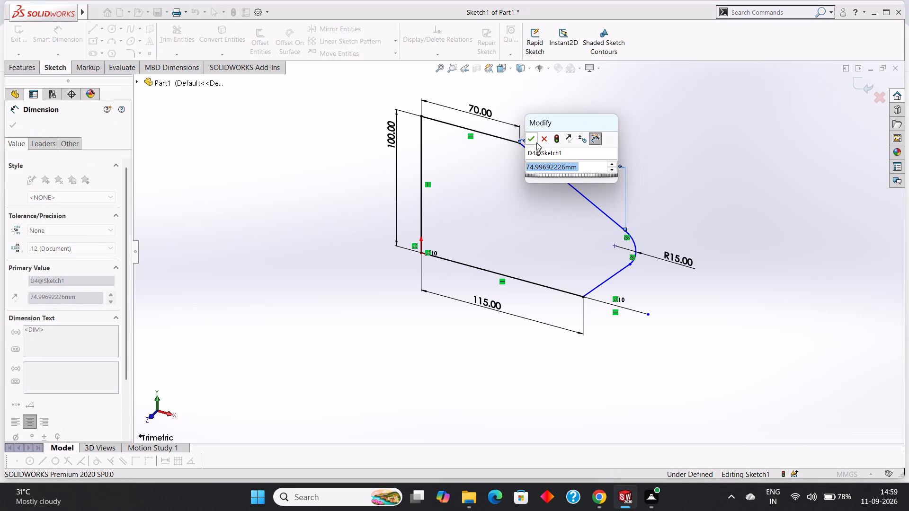
{"action": "left_click", "coordinate": [532, 139]}
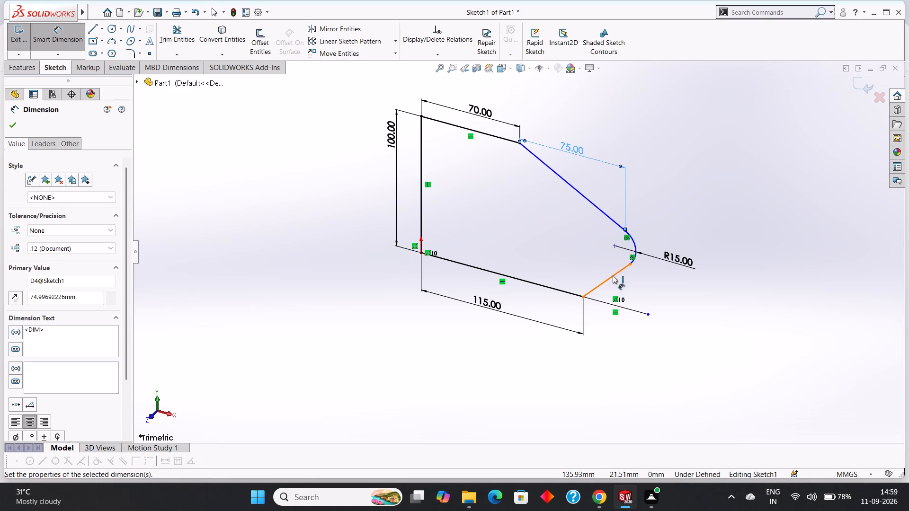
Dimension the vertical height of the lower slanted line, accepting its current value.
{"action": "left_click", "coordinate": [613, 275]}
{"action": "left_click", "coordinate": [631, 294]}
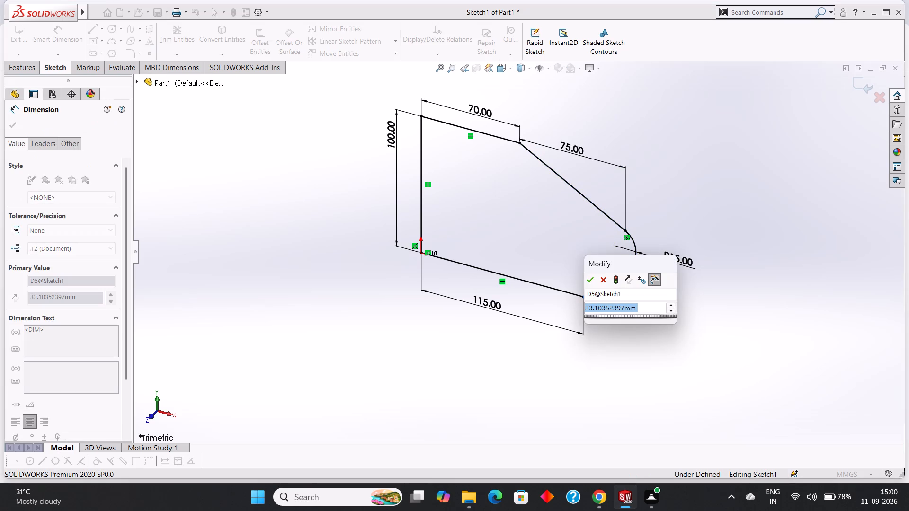
{"action": "left_click", "coordinate": [592, 282]}
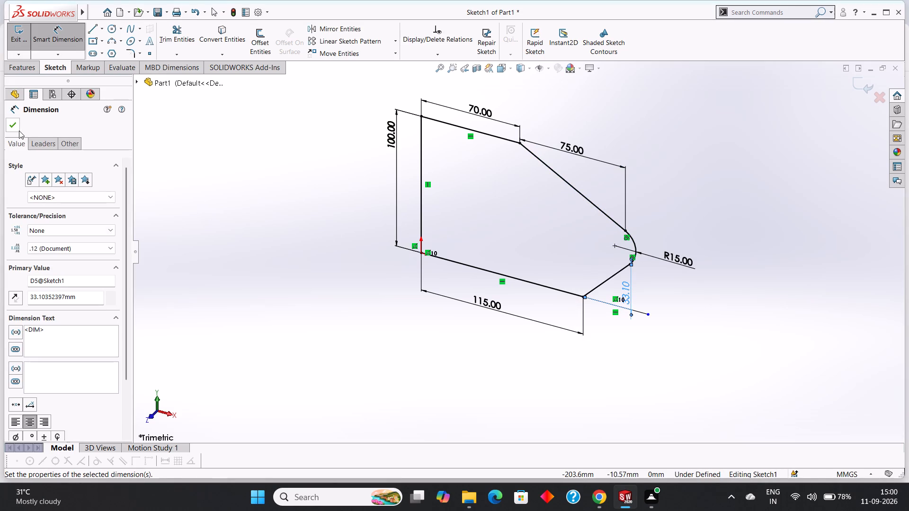
{"action": "left_click", "coordinate": [18, 129]}
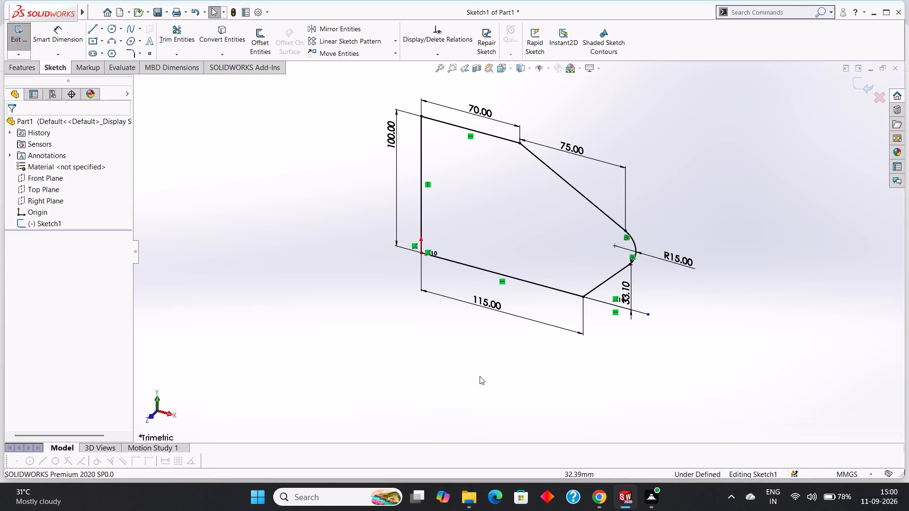
Delete the extra horizontal line that extends the base line beyond its junction with the lower slanted line.
{"action": "middle_click_drag", "start_coordinate": [629, 365], "coordinate": [663, 351]}
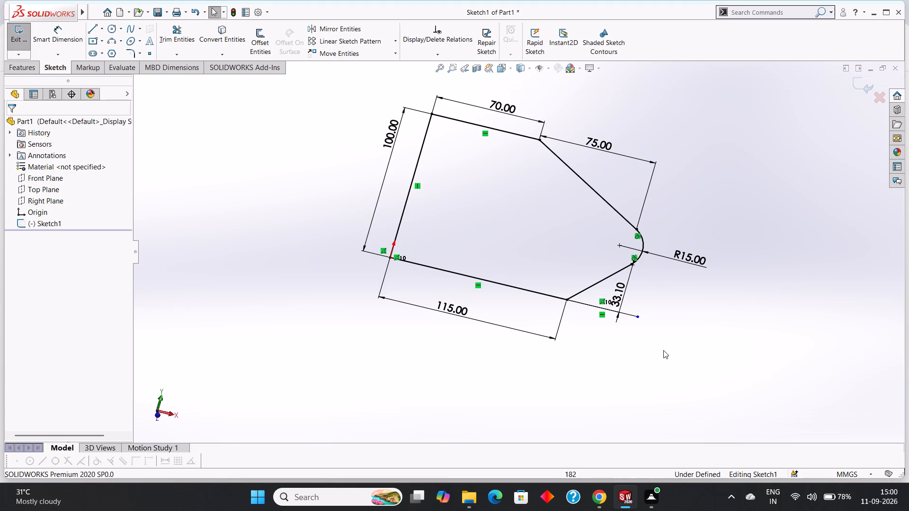
{"action": "scroll", "coordinate": [641, 325], "scroll_direction": "down", "scroll_amount": 4}
{"action": "left_click", "coordinate": [509, 268]}
{"action": "right_click", "coordinate": [509, 268]}
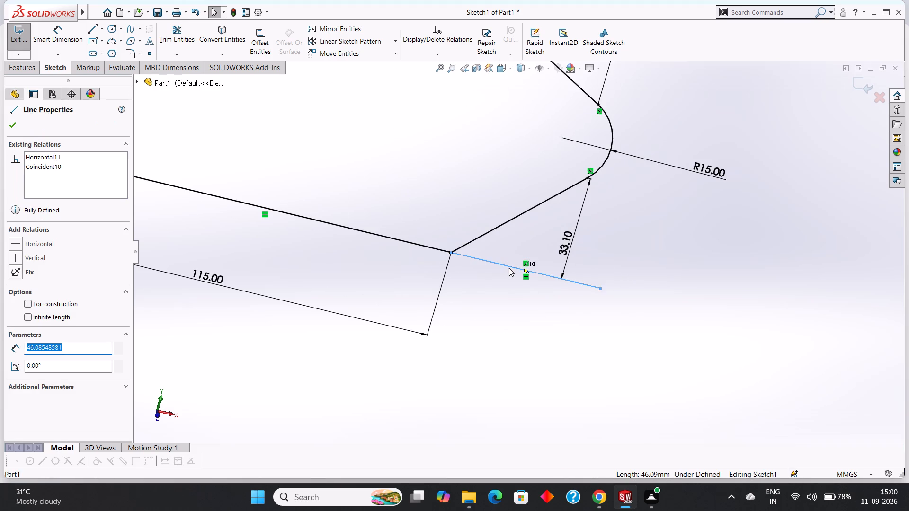
{"action": "left_click", "coordinate": [550, 409]}
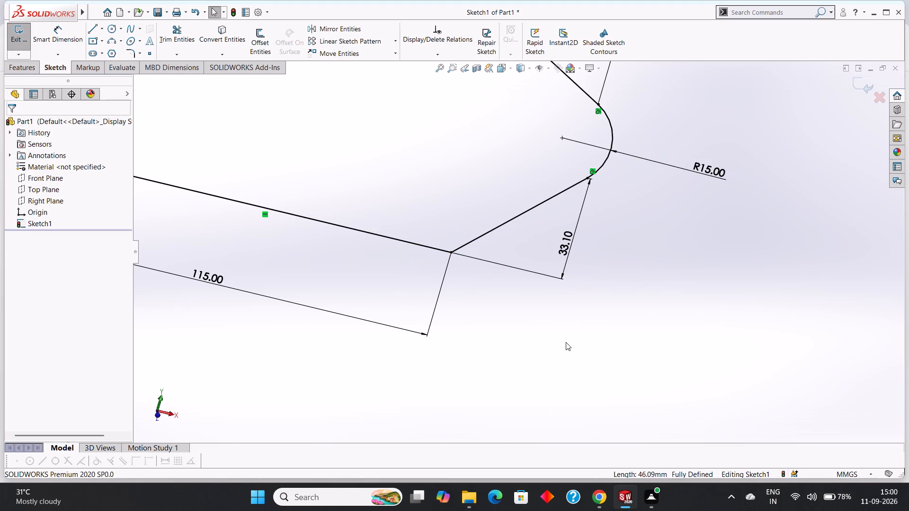
Extrude the closed profile as a blind boss 12 mm deep.
{"action": "scroll", "coordinate": [566, 342], "scroll_direction": "up", "scroll_amount": 5}
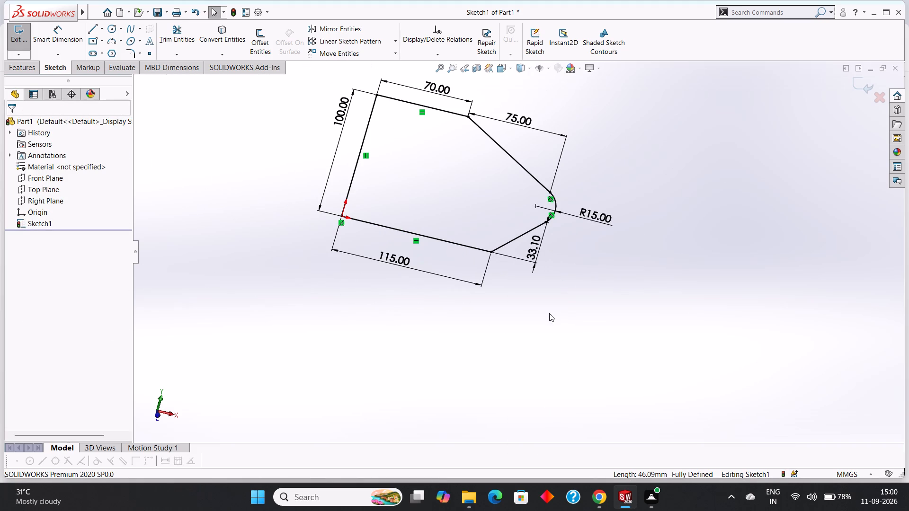
{"action": "left_click", "coordinate": [18, 71]}
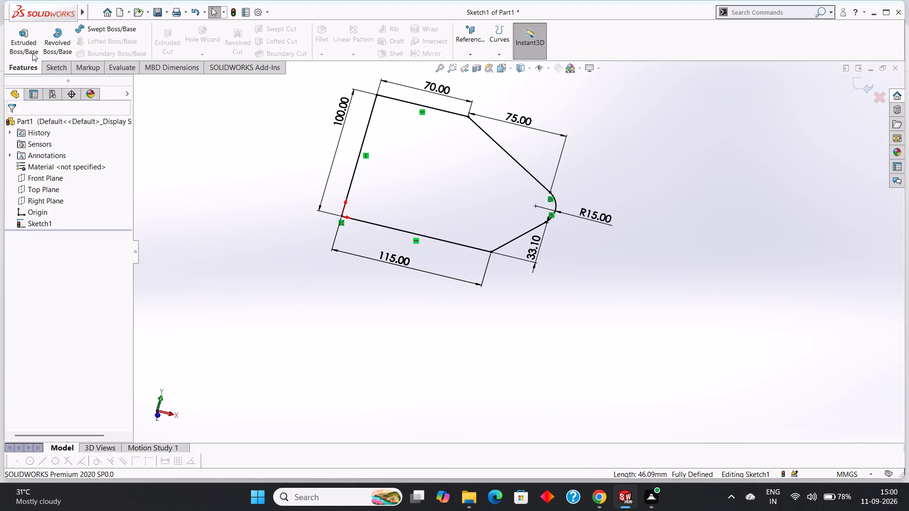
{"action": "left_click", "coordinate": [31, 42]}
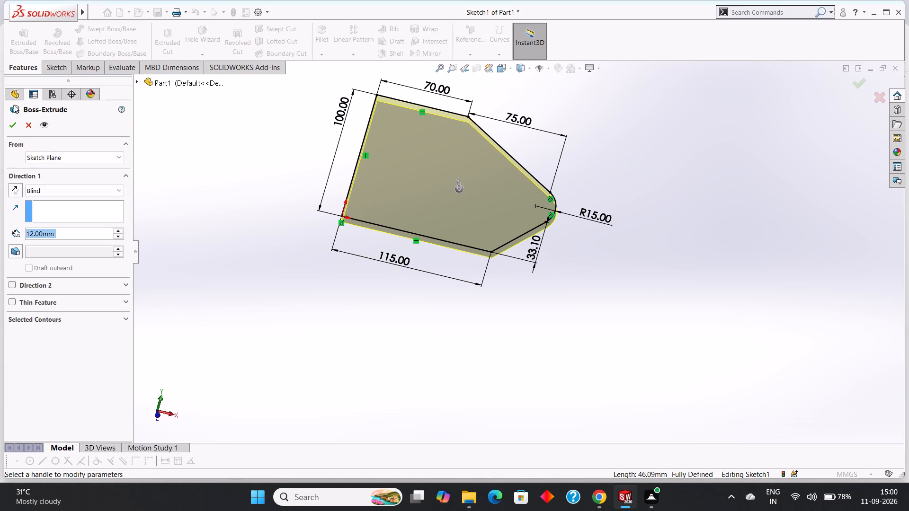
{"action": "left_click", "coordinate": [17, 121]}
{"action": "left_click", "coordinate": [435, 294]}
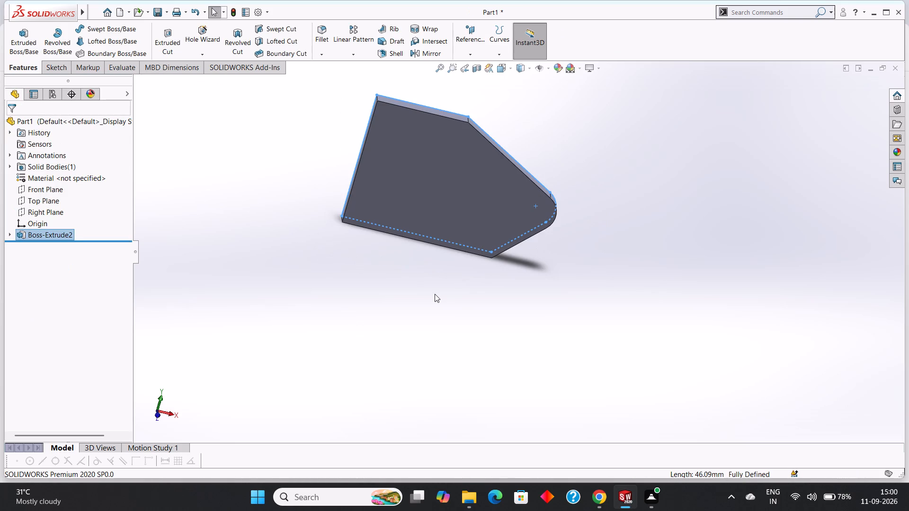
Start a sketch on the plate's front face and draw a 50 mm horizontal centerline from the upper-left corner along the top edge.
{"action": "left_click", "coordinate": [440, 185]}
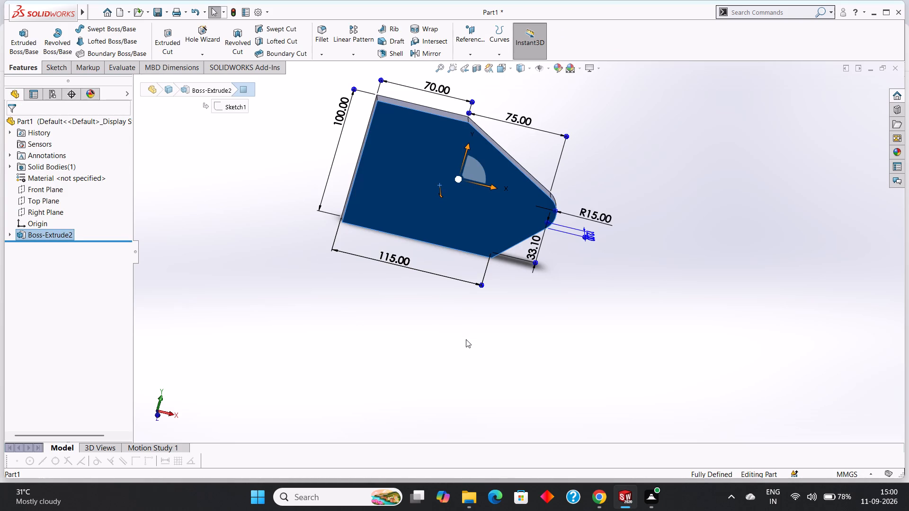
{"action": "key", "text": "ctrl+8"}
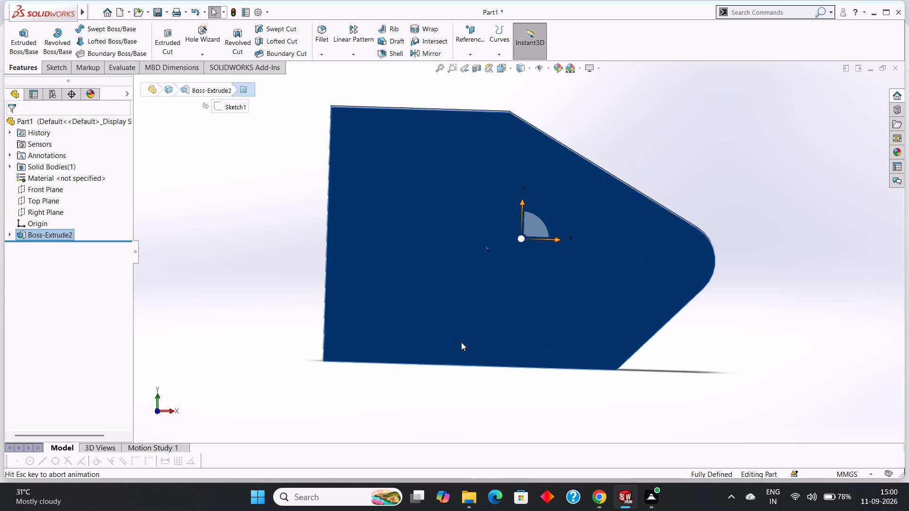
{"action": "left_click", "coordinate": [782, 366]}
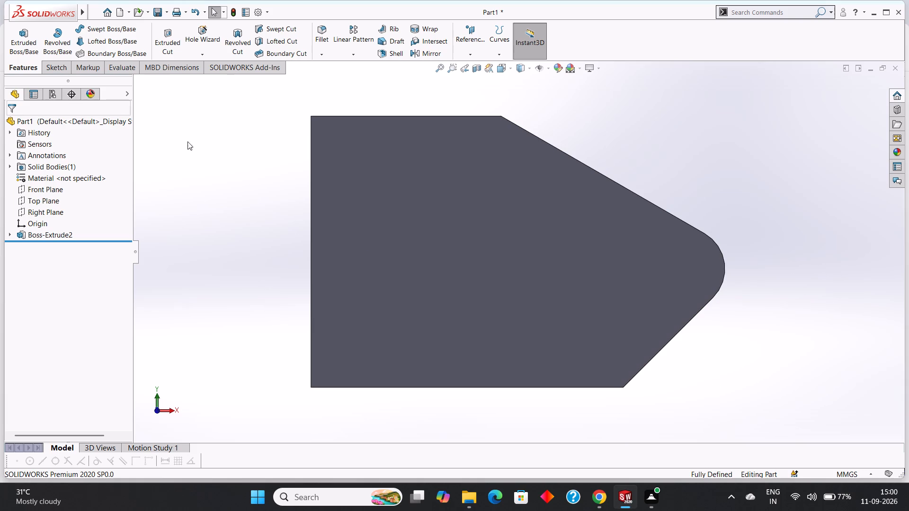
{"action": "left_click", "coordinate": [53, 65]}
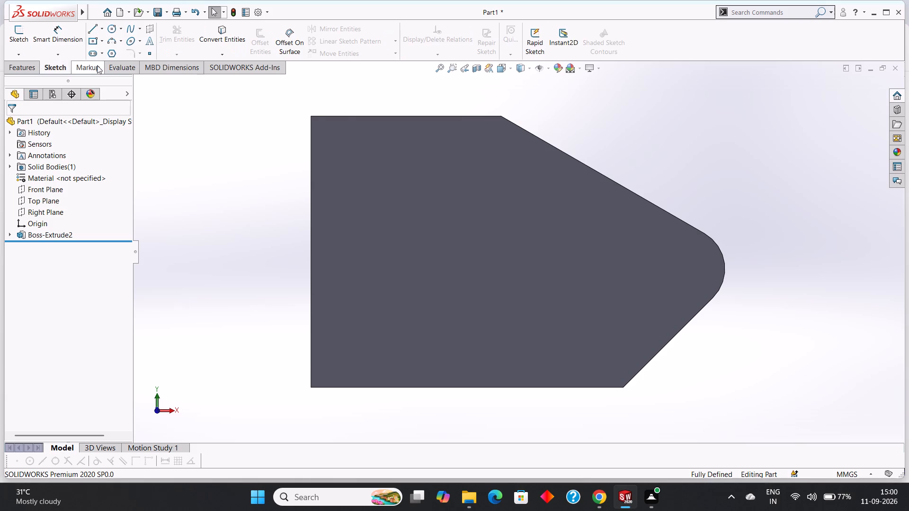
{"action": "right_click", "coordinate": [409, 146]}
{"action": "left_click", "coordinate": [428, 135]}
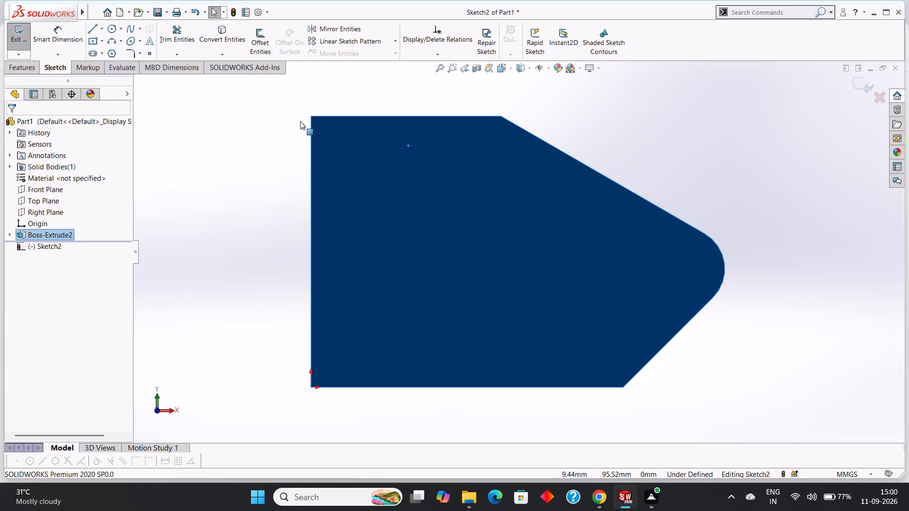
{"action": "left_click", "coordinate": [100, 31]}
{"action": "left_click", "coordinate": [113, 49]}
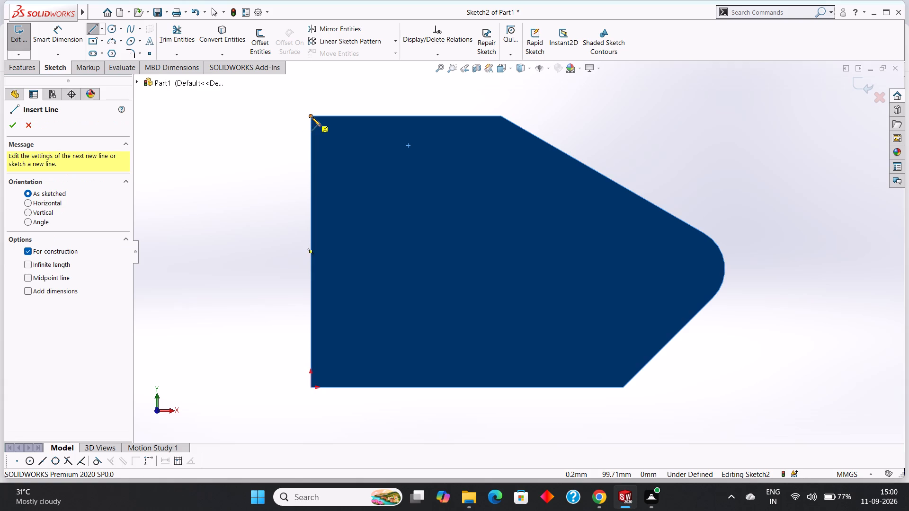
{"action": "left_click", "coordinate": [312, 117]}
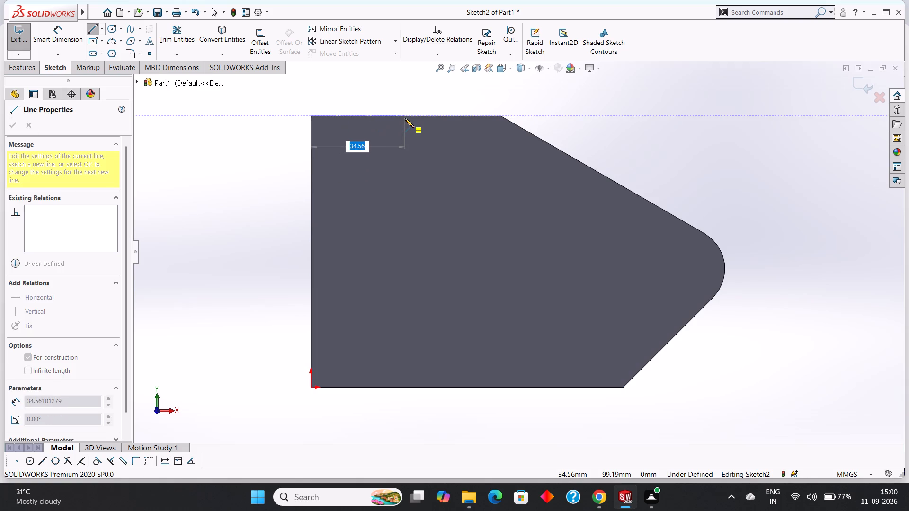
{"action": "type", "text": "50"}
{"action": "key", "text": "Return"}
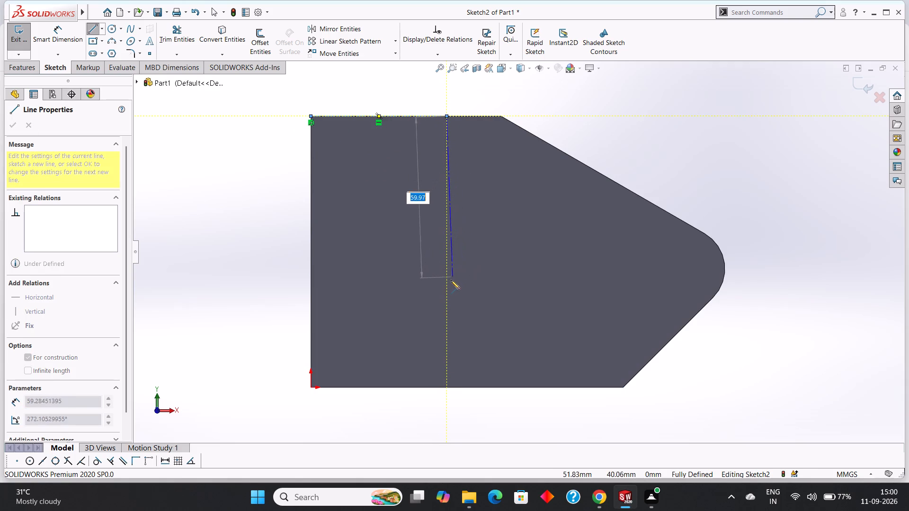
{"action": "key", "text": "Escape"}
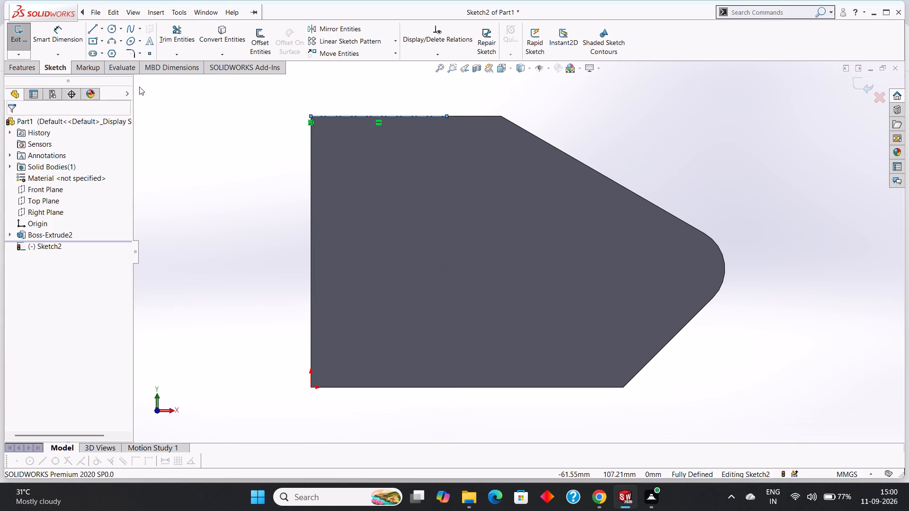
Sketch a circle of radius 30 mm, centred below the centerline's free end and level with the left edge's midpoint.
{"action": "left_click", "coordinate": [112, 26]}
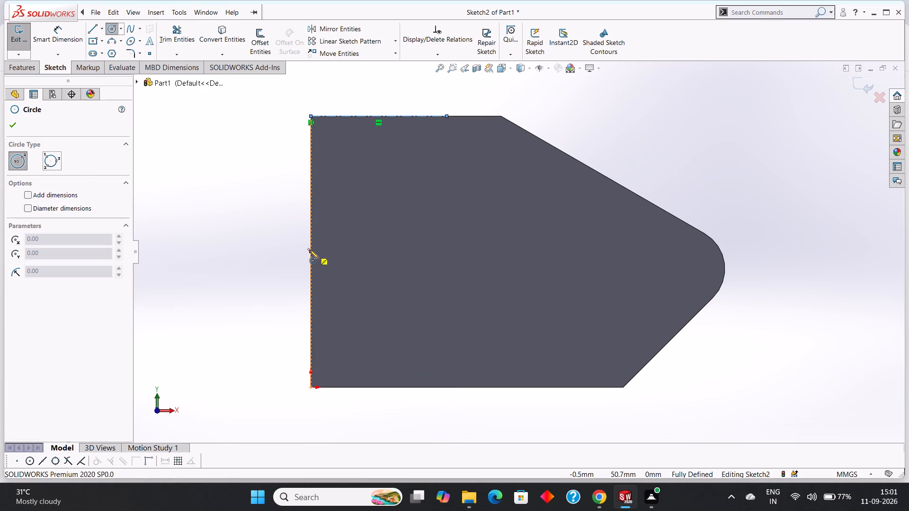
{"action": "left_click", "coordinate": [447, 251]}
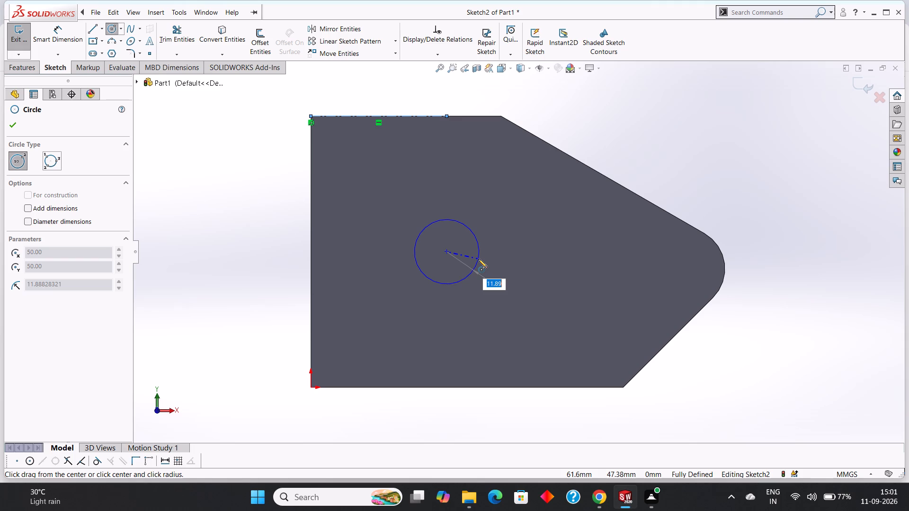
{"action": "type", "text": "30"}
{"action": "key", "text": "Return"}
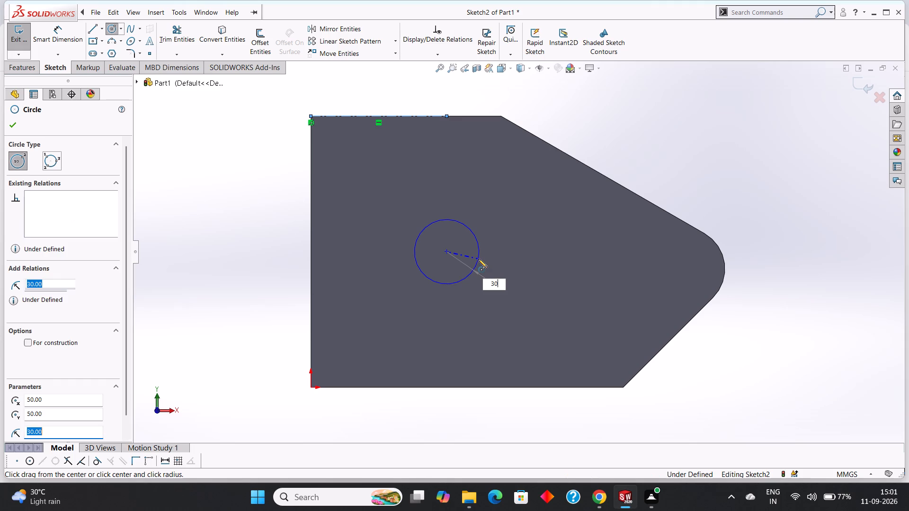
{"action": "left_click", "coordinate": [13, 123]}
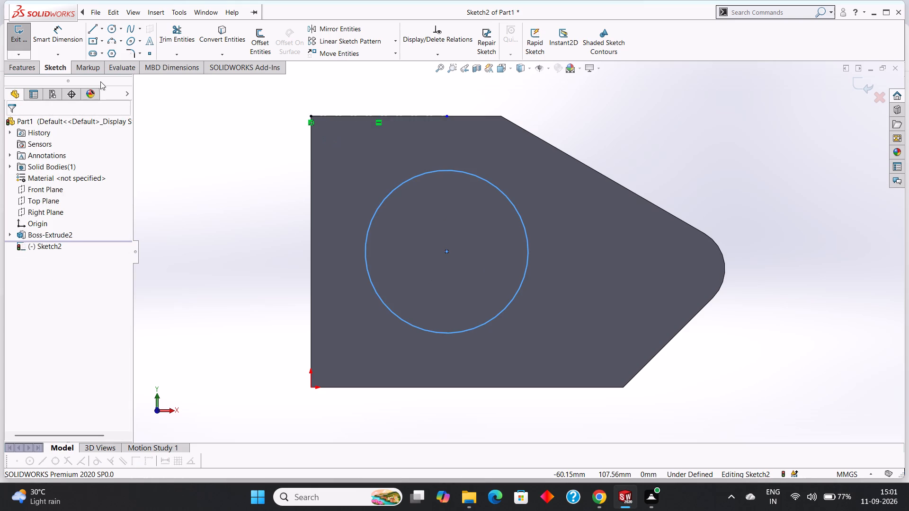
Dimension the circle's diameter, accepting 60 mm.
{"action": "left_click", "coordinate": [53, 33]}
{"action": "left_click", "coordinate": [494, 186]}
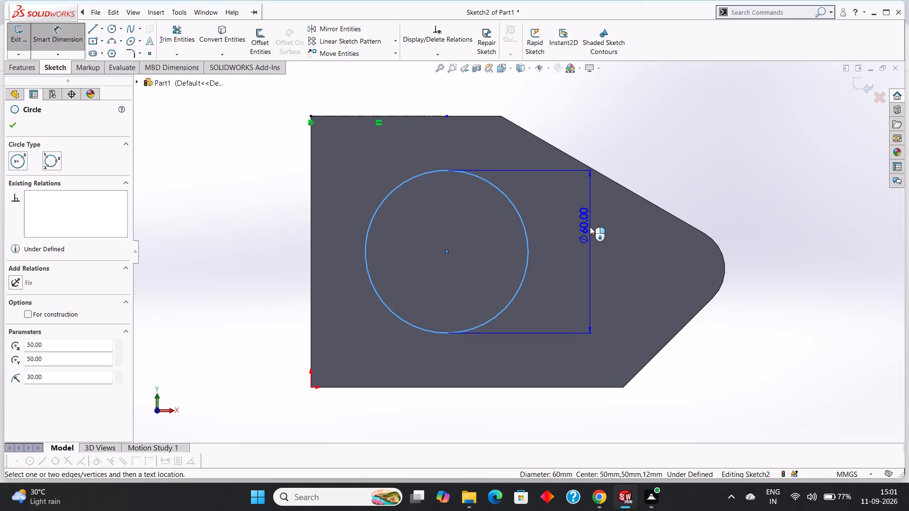
{"action": "left_click", "coordinate": [590, 227]}
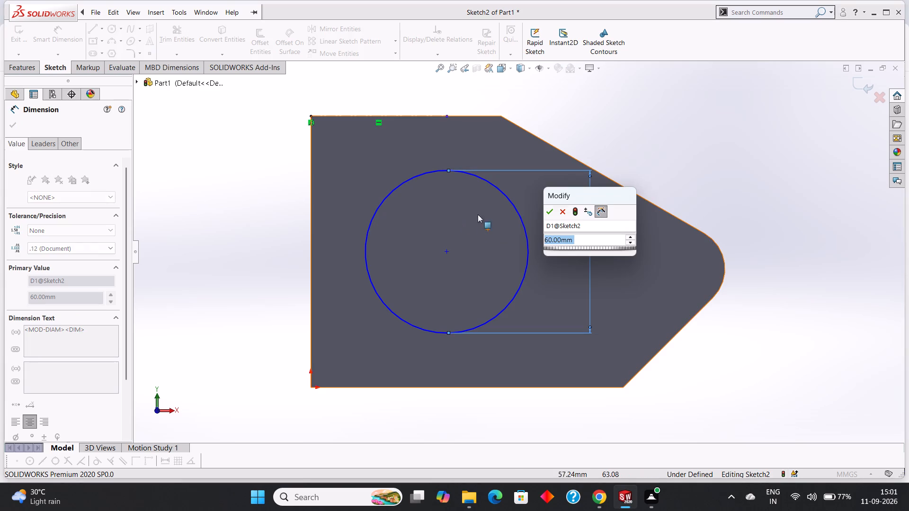
{"action": "left_click", "coordinate": [550, 215]}
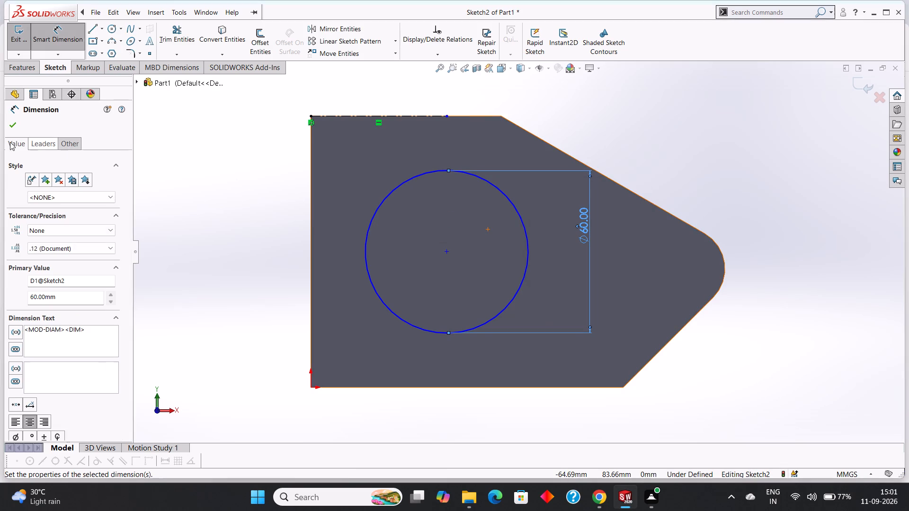
{"action": "left_click", "coordinate": [8, 126]}
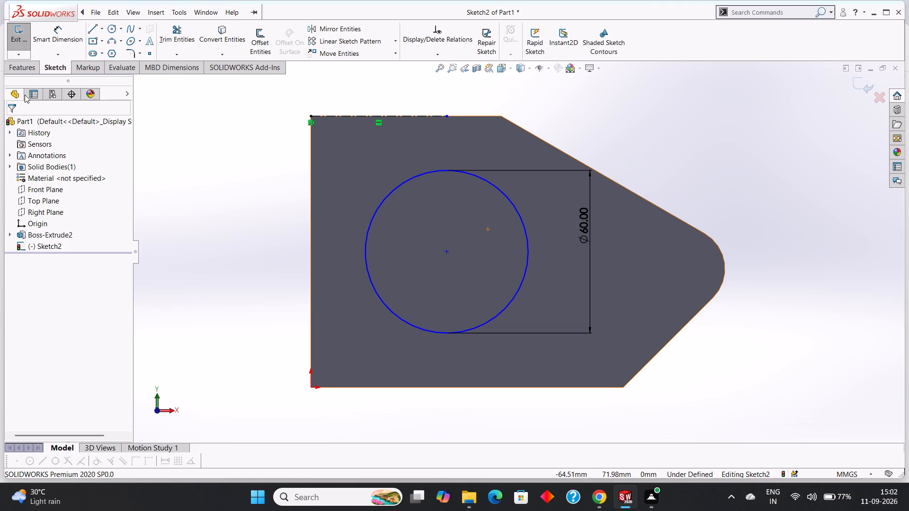
Extrude the circle as a blind boss 68 mm deep, merged with the plate.
{"action": "left_click", "coordinate": [28, 69]}
{"action": "left_click", "coordinate": [26, 45]}
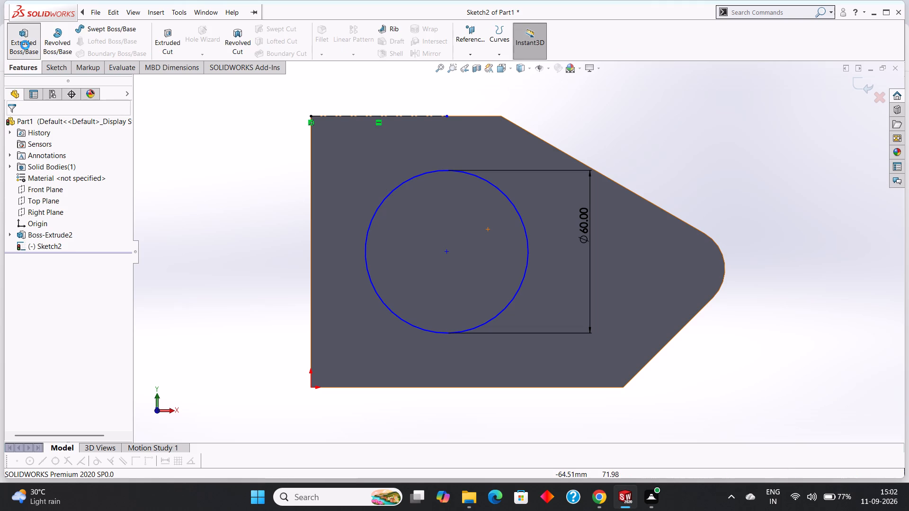
{"action": "middle_click_drag", "start_coordinate": [693, 396], "coordinate": [691, 246]}
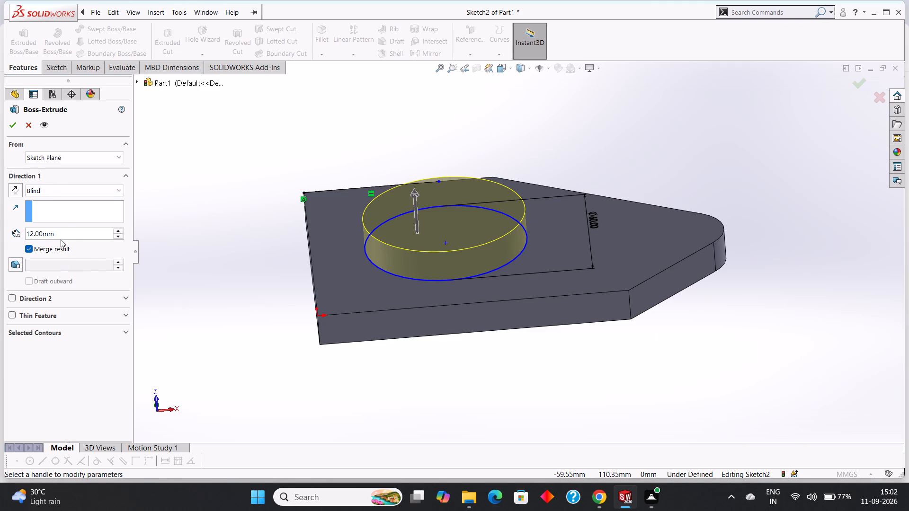
{"action": "left_click", "coordinate": [71, 232]}
{"action": "left_click_drag", "start_coordinate": [72, 232], "coordinate": [127, 229]}
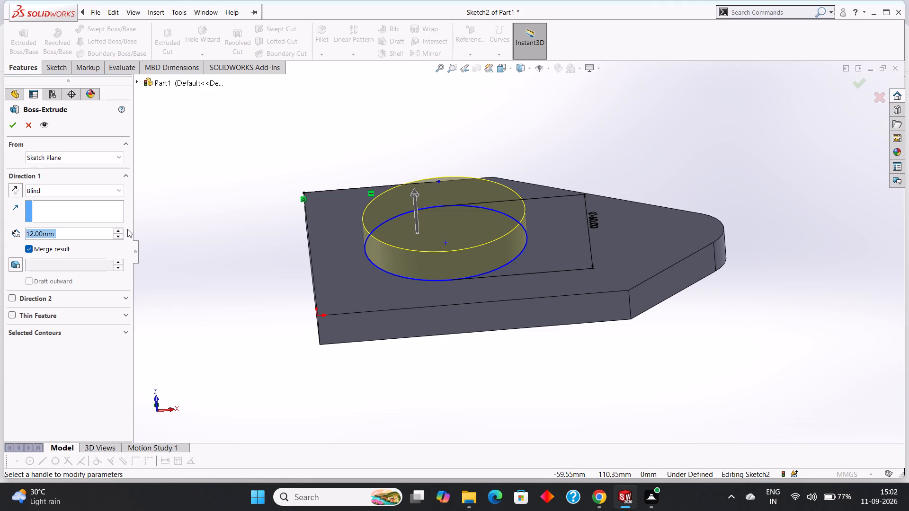
{"action": "key", "text": "BackSpace"}
{"action": "type", "text": "68"}
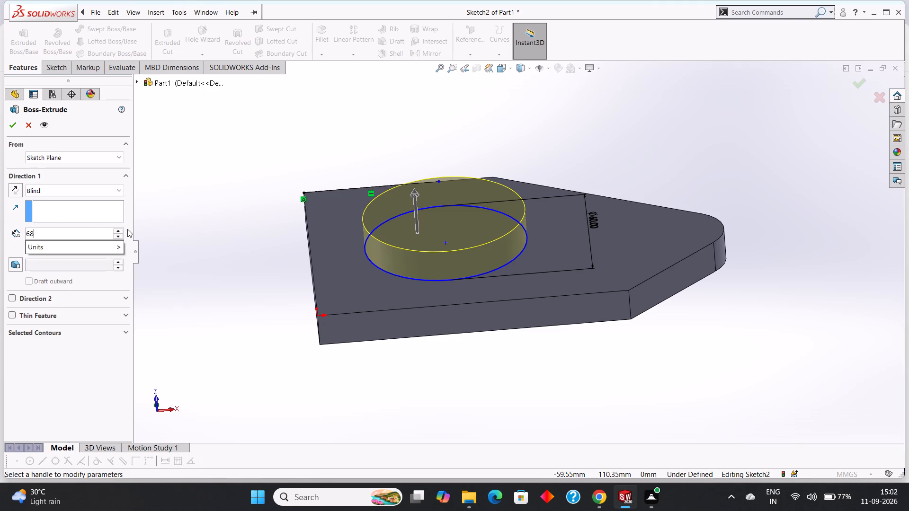
{"action": "key", "text": "Return"}
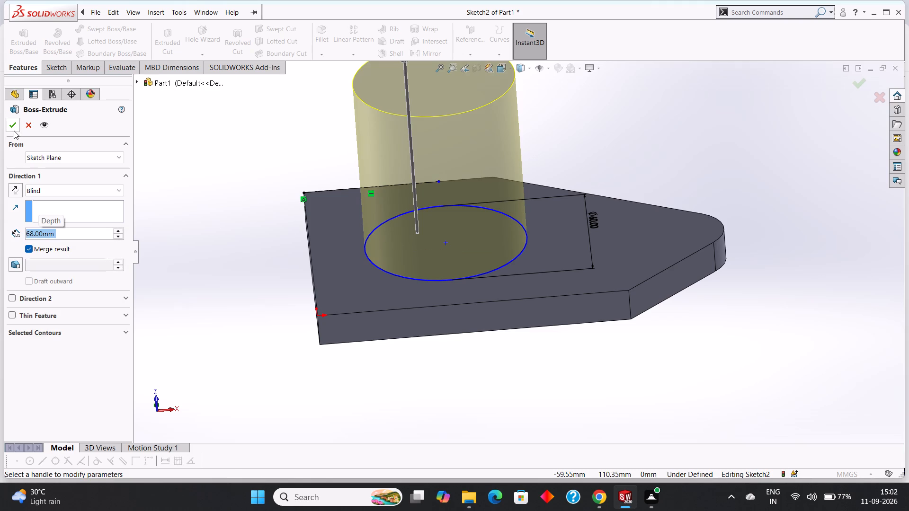
{"action": "left_click", "coordinate": [12, 129]}
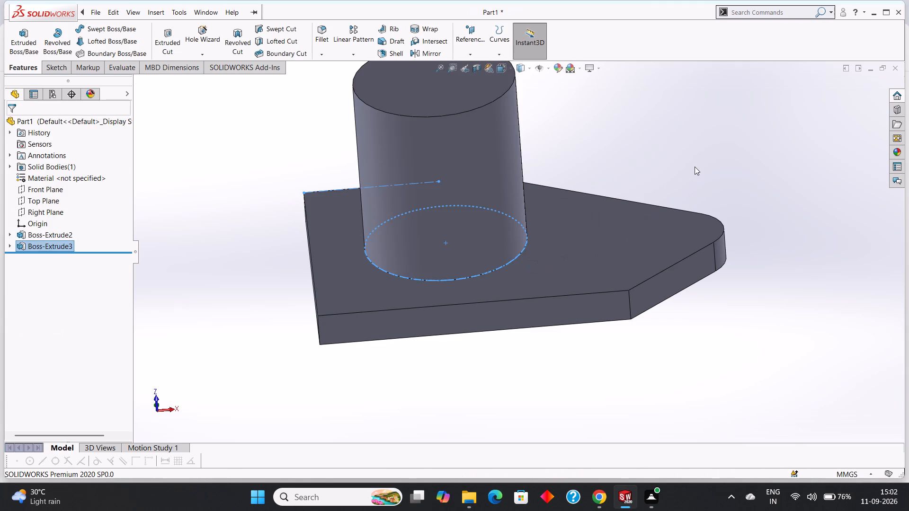
{"action": "left_click", "coordinate": [695, 167]}
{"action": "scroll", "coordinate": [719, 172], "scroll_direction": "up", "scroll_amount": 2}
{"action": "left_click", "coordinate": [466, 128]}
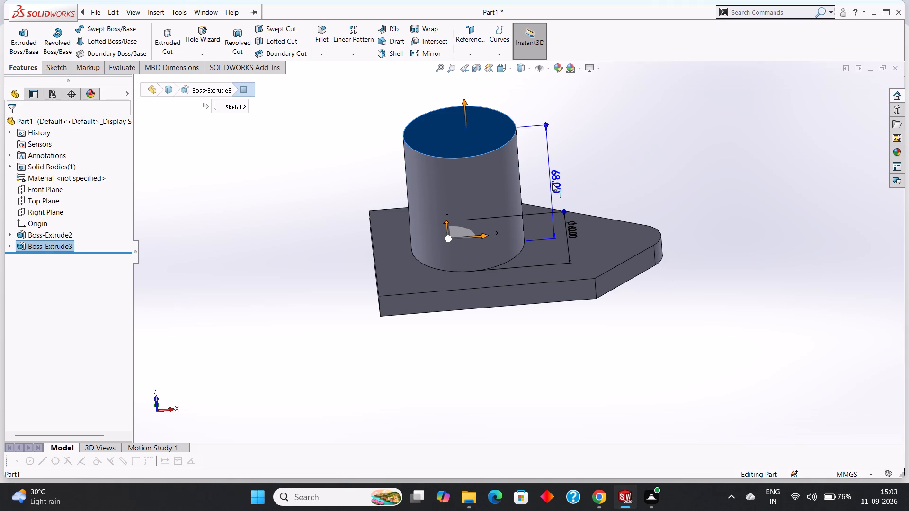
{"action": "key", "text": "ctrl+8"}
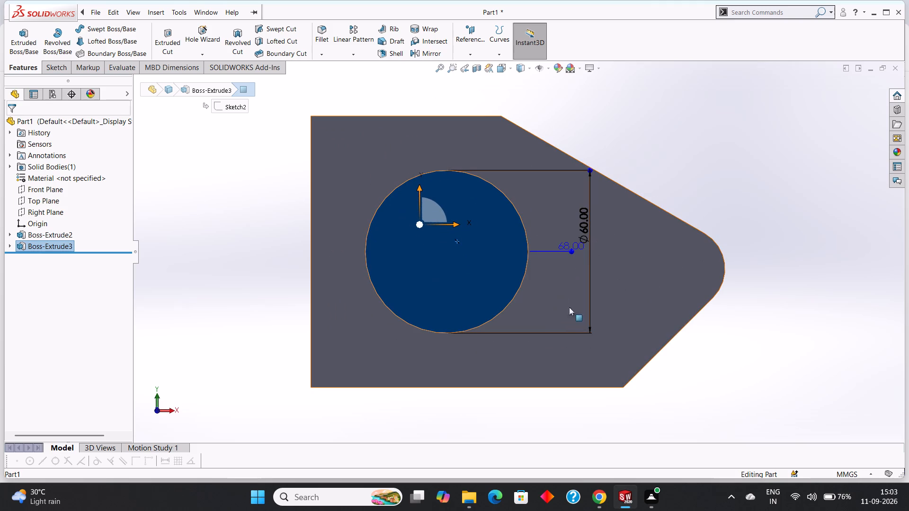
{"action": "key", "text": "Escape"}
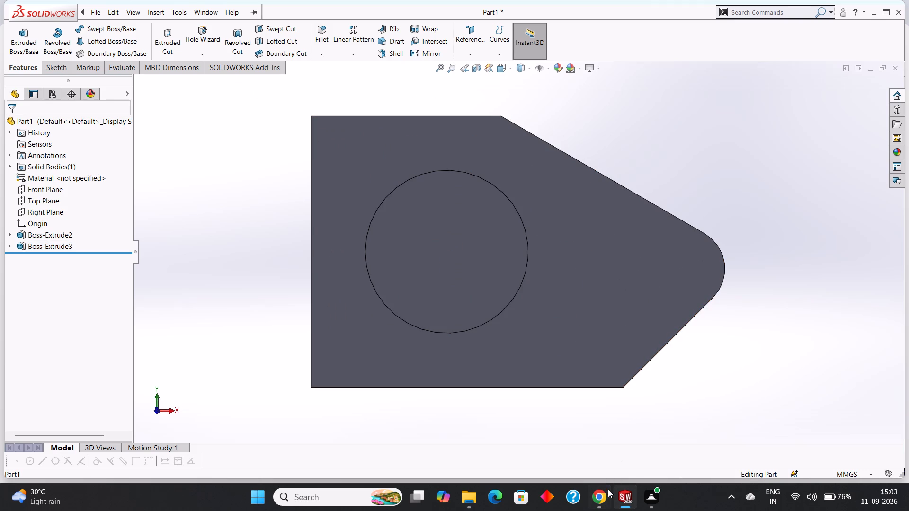
Switch to the Chrome browser.
{"action": "left_click", "coordinate": [598, 498]}
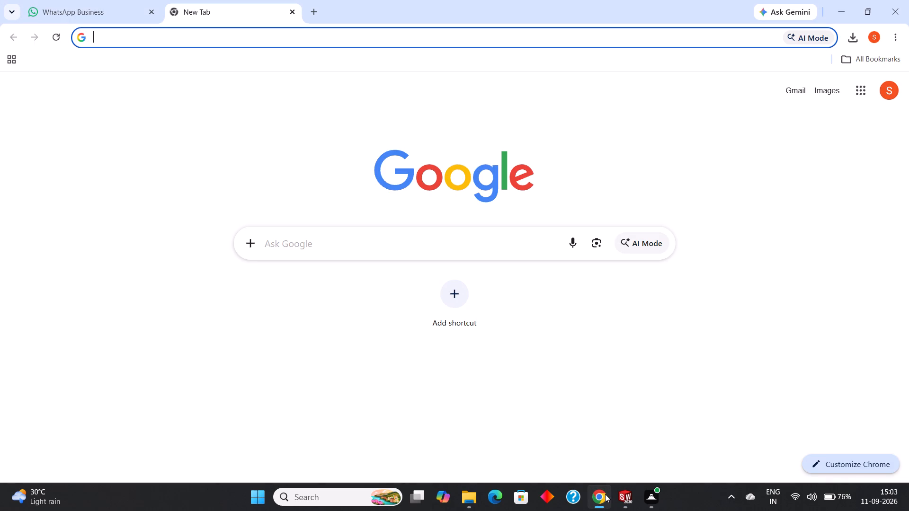
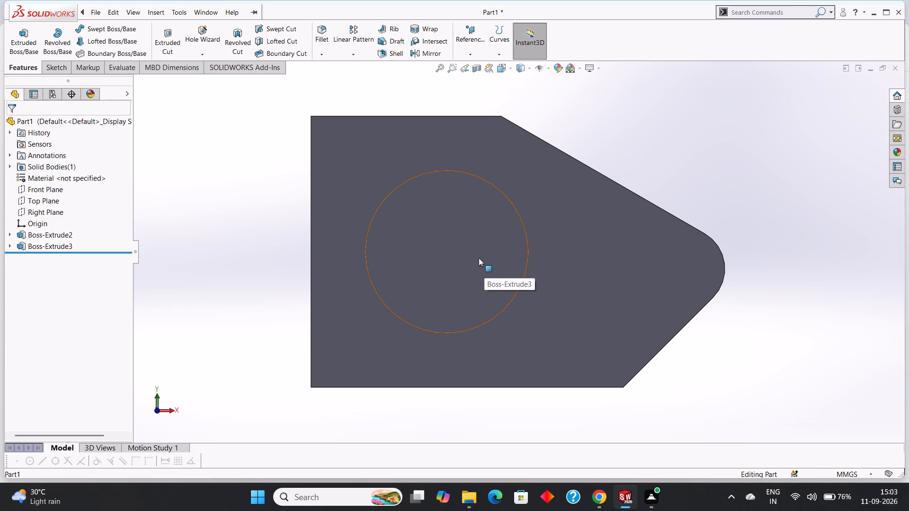
Sketch a circle of radius 15 mm on the cylindrical boss's top face, concentric with the boss.
{"action": "left_click", "coordinate": [55, 68]}
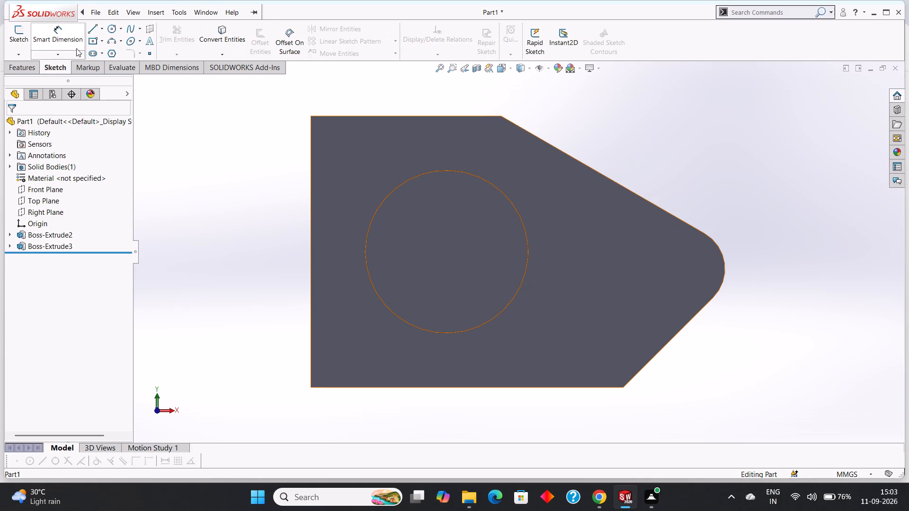
{"action": "right_click", "coordinate": [441, 224]}
{"action": "left_click", "coordinate": [461, 211]}
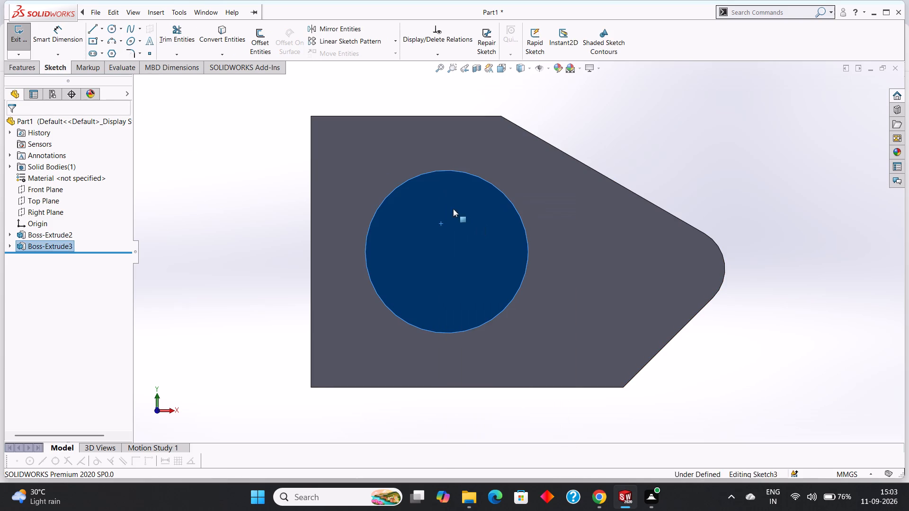
{"action": "left_click", "coordinate": [122, 28]}
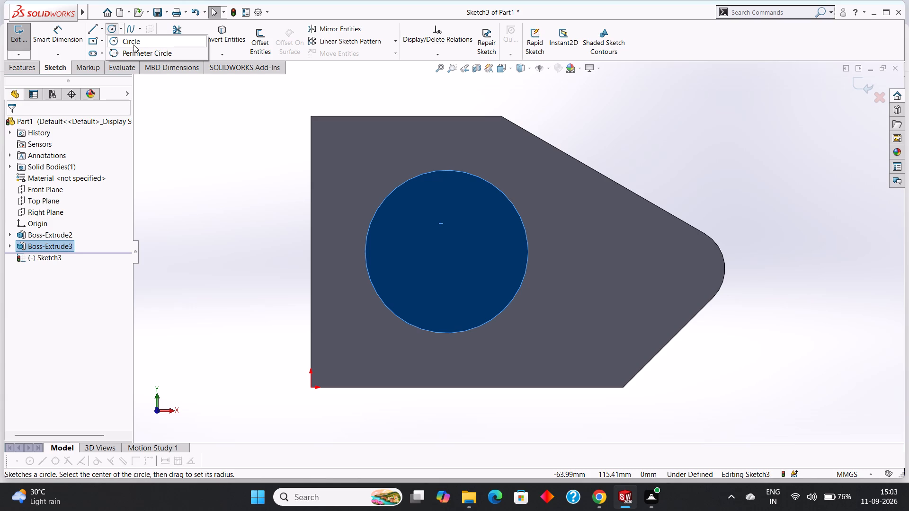
{"action": "left_click", "coordinate": [134, 40]}
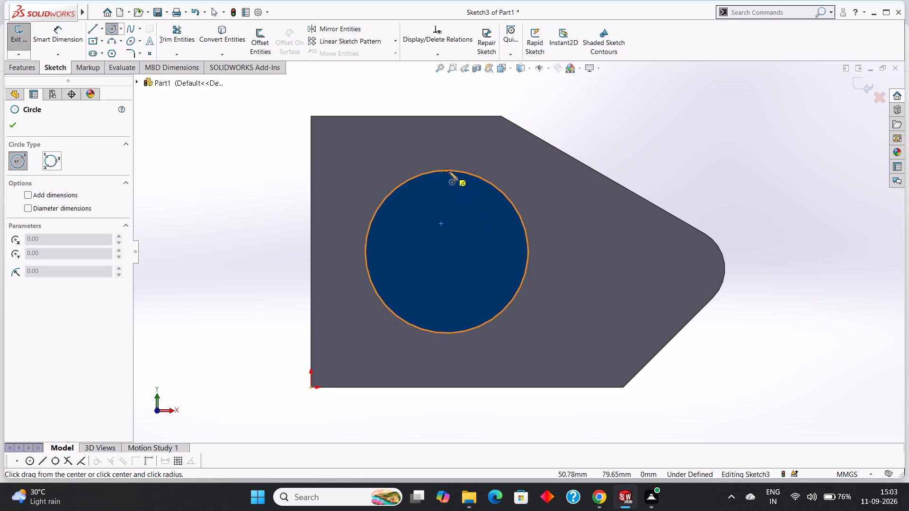
{"action": "left_click", "coordinate": [447, 252]}
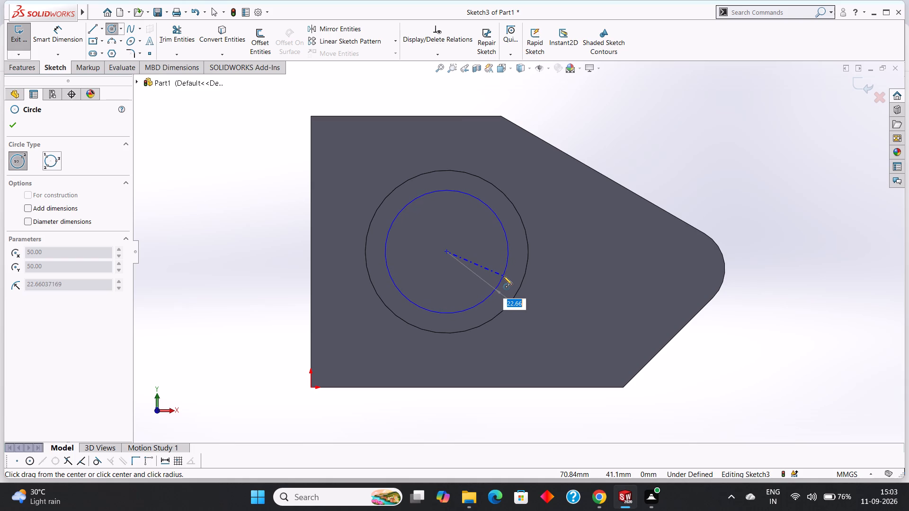
{"action": "type", "text": "15"}
{"action": "key", "text": "Return"}
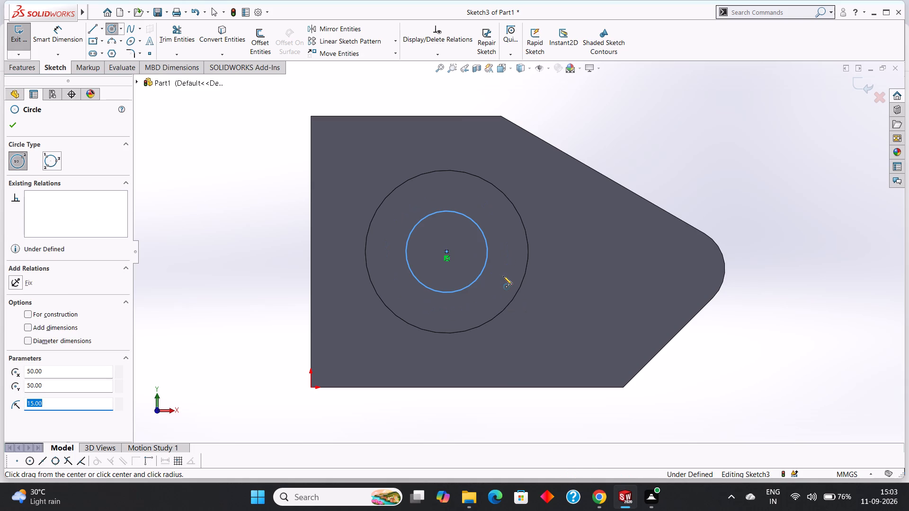
{"action": "left_click", "coordinate": [13, 123]}
Dimension the new circle's diameter and set it to 40 mm.
{"action": "left_click", "coordinate": [55, 35]}
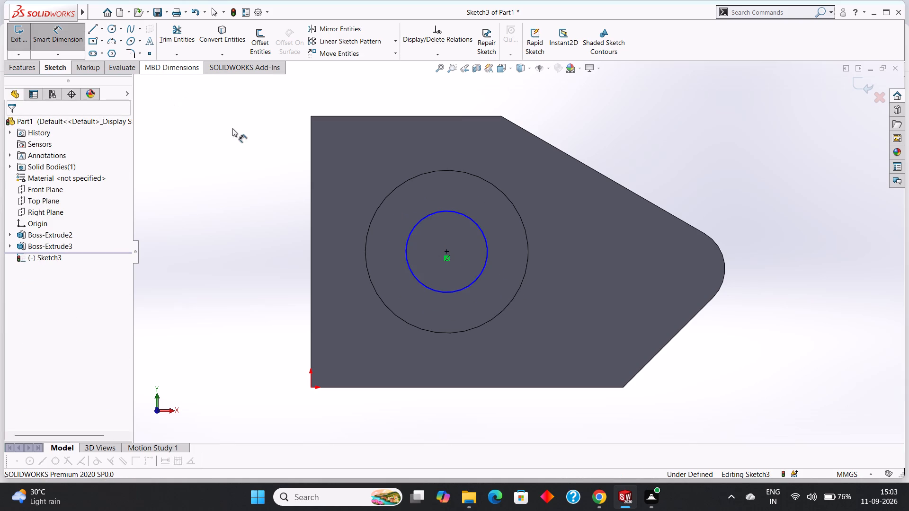
{"action": "left_click", "coordinate": [463, 216]}
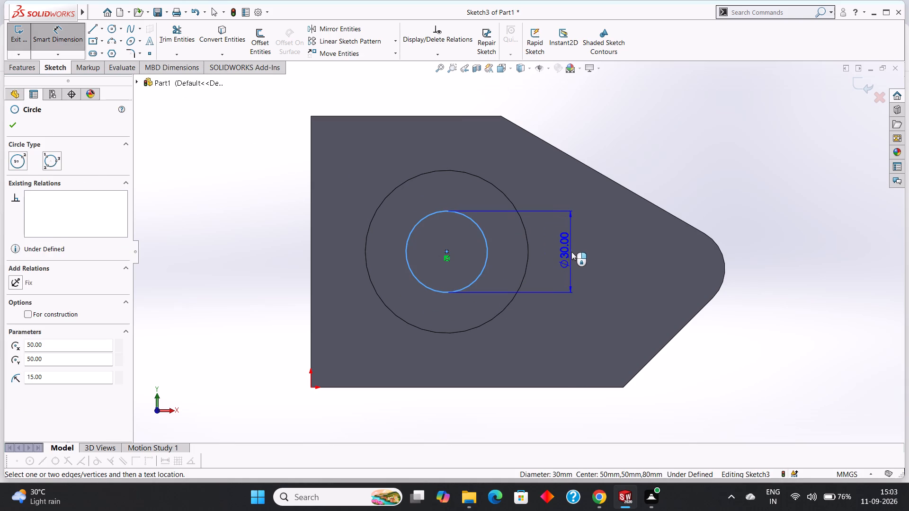
{"action": "left_click", "coordinate": [571, 252]}
{"action": "type", "text": "40"}
{"action": "key", "text": "Return"}
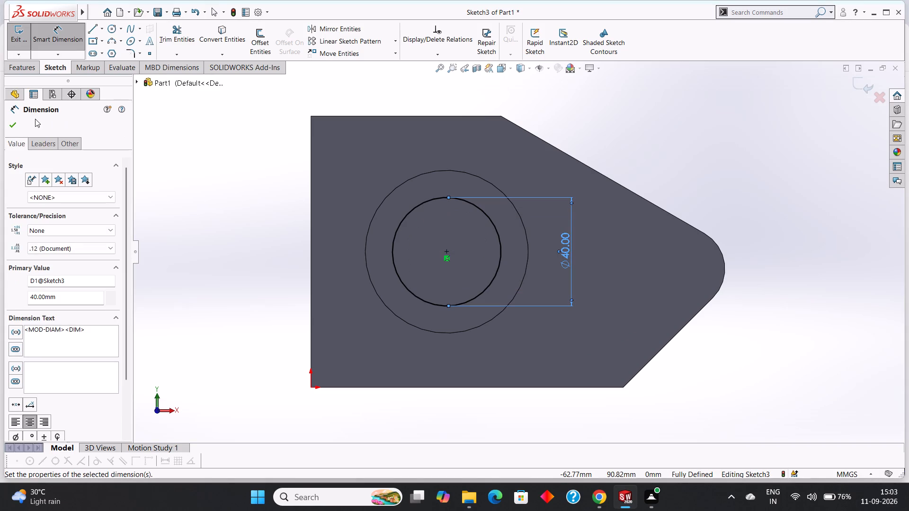
{"action": "left_click", "coordinate": [18, 121]}
Cut-extrude the 40 mm circle as a blind recess 16 mm deep into the boss's top.
{"action": "left_click", "coordinate": [27, 63]}
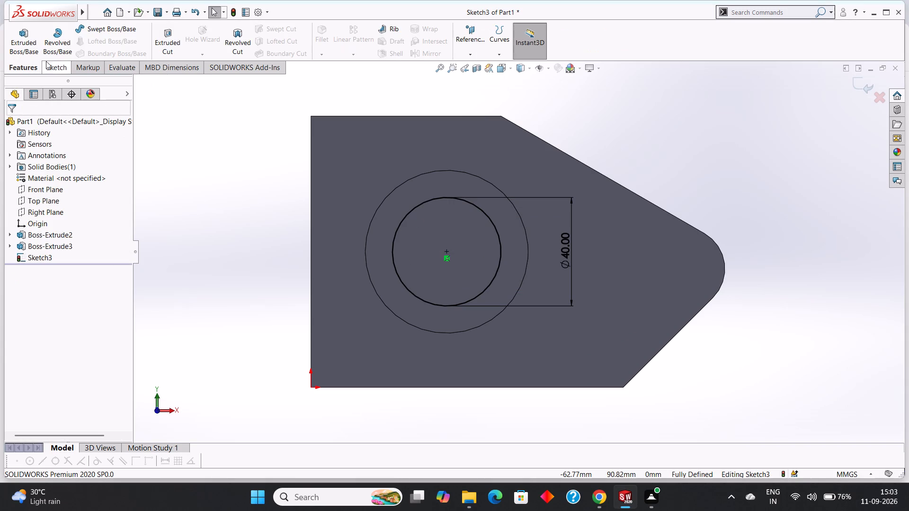
{"action": "left_click", "coordinate": [166, 31]}
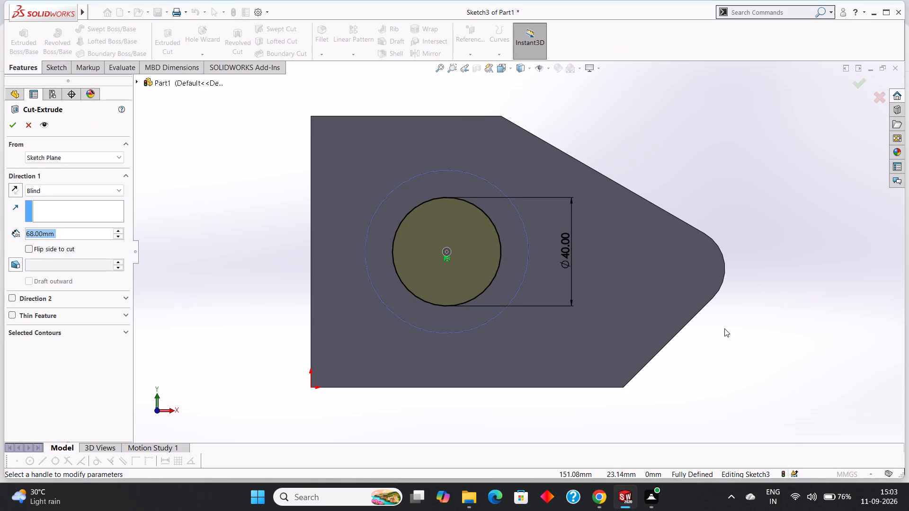
{"action": "middle_click_drag", "start_coordinate": [736, 352], "coordinate": [736, 231]}
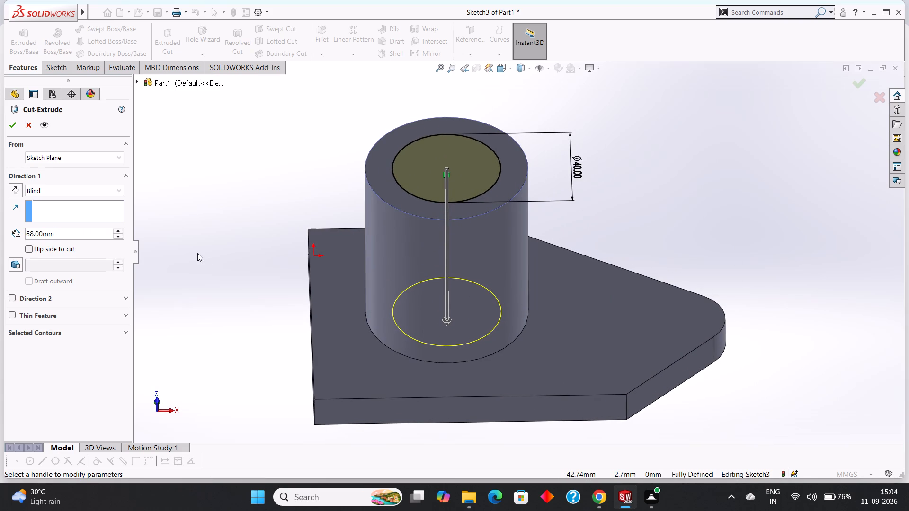
{"action": "left_click", "coordinate": [73, 233]}
{"action": "left_click_drag", "start_coordinate": [79, 235], "coordinate": [14, 238]}
{"action": "type", "text": "16"}
{"action": "key", "text": "Return"}
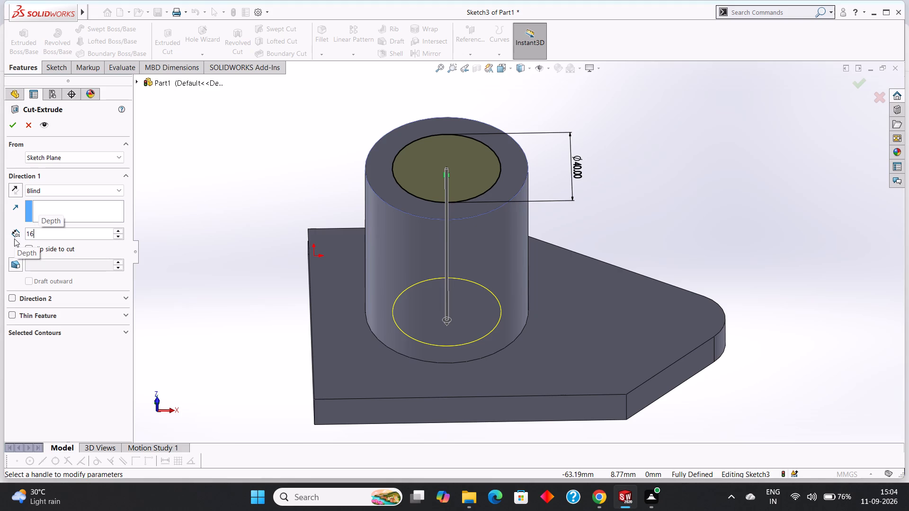
{"action": "left_click", "coordinate": [12, 132]}
{"action": "left_click", "coordinate": [12, 127]}
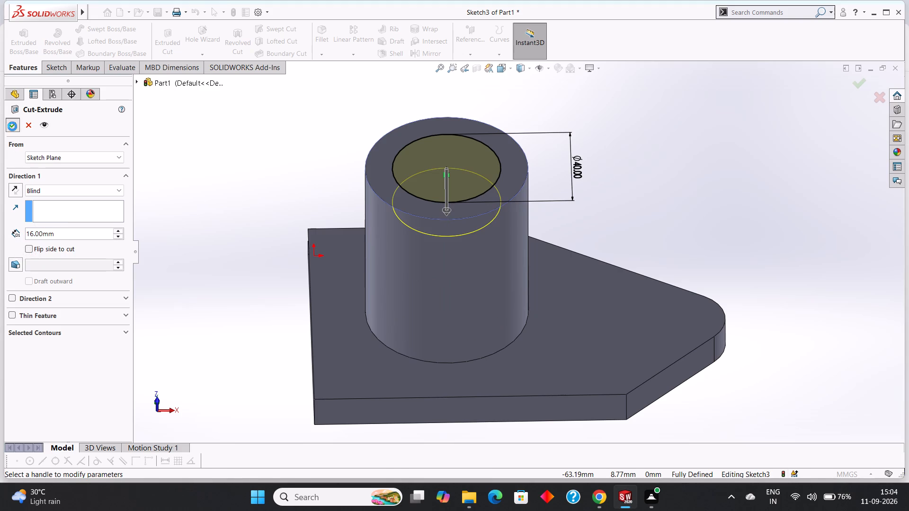
{"action": "left_click", "coordinate": [623, 174]}
Sketch a circle of radius 15 mm on the recess floor inside the boss, concentric with the boss.
{"action": "middle_click_drag", "start_coordinate": [621, 174], "coordinate": [619, 220]}
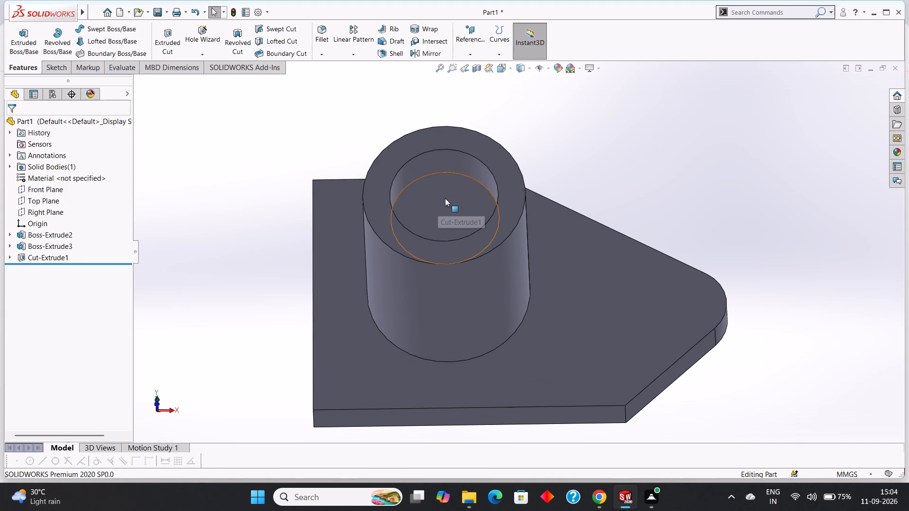
{"action": "left_click", "coordinate": [446, 198]}
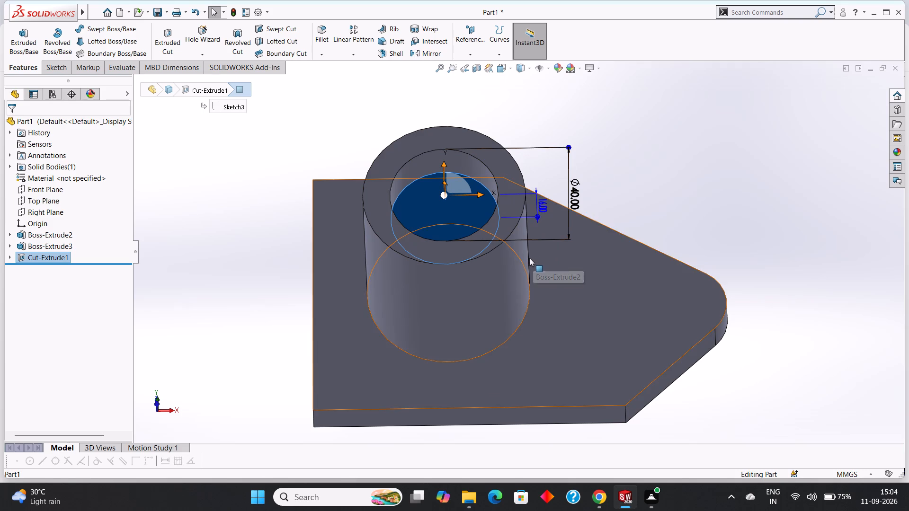
{"action": "key", "text": "ctrl+8"}
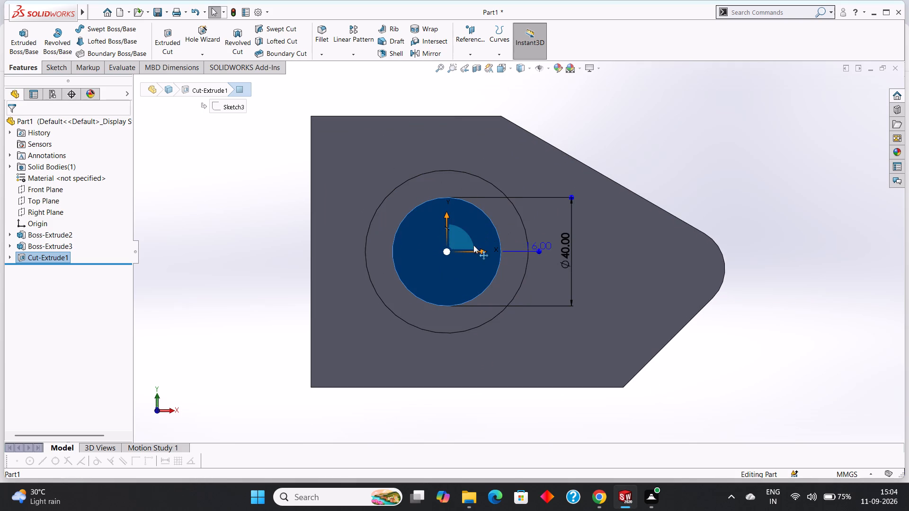
{"action": "key", "text": "Escape"}
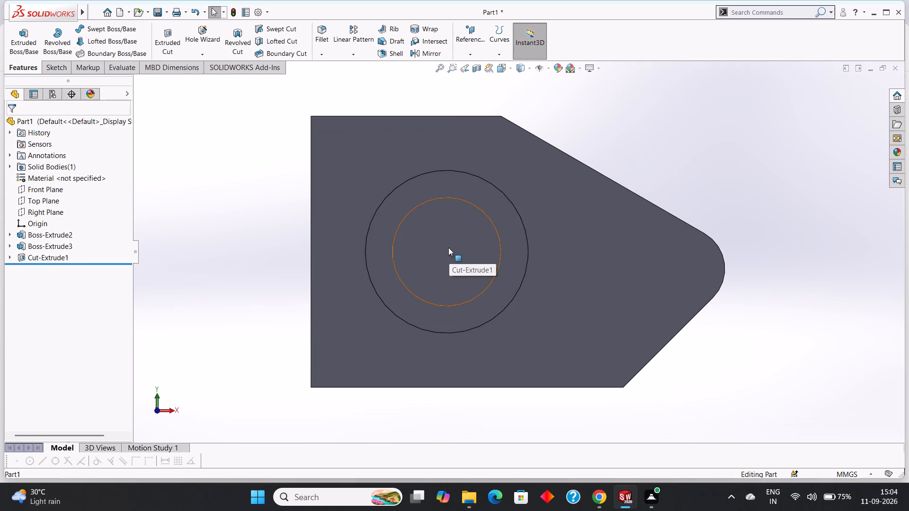
{"action": "right_click", "coordinate": [448, 247]}
{"action": "left_click", "coordinate": [469, 231]}
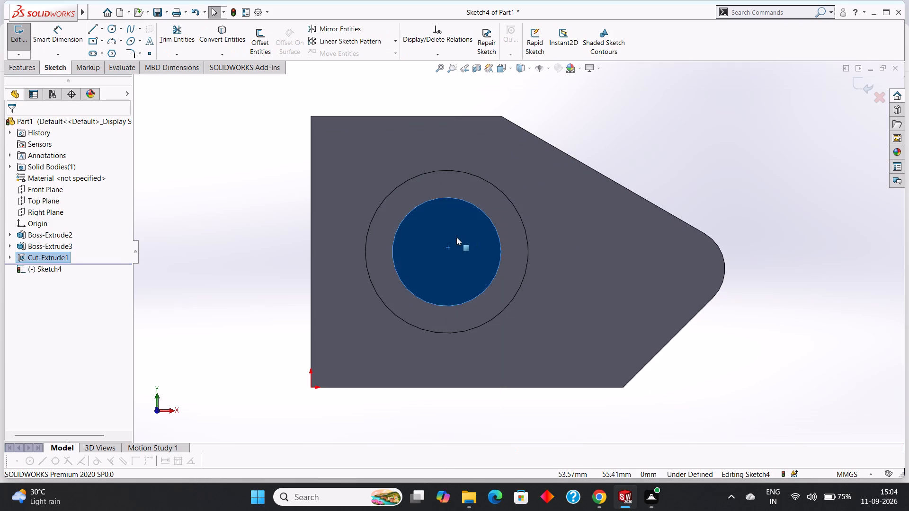
{"action": "key", "text": "Escape"}
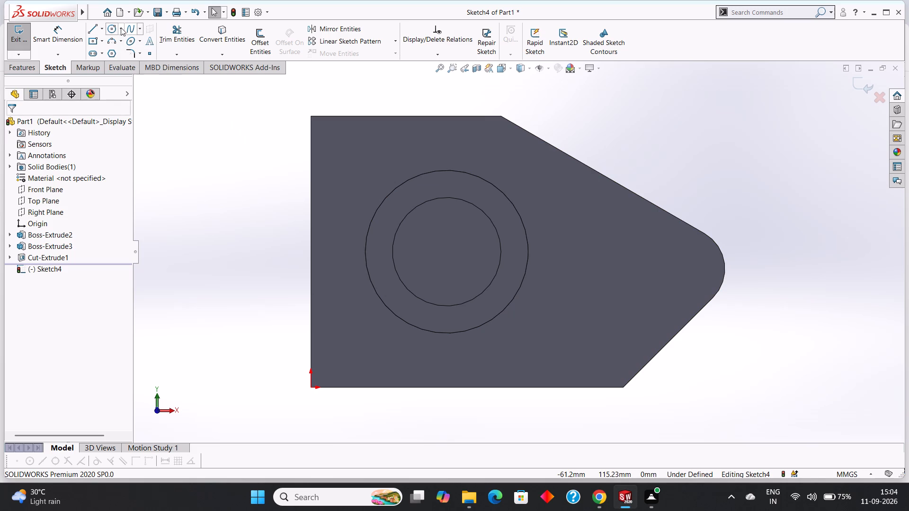
{"action": "left_click", "coordinate": [121, 27]}
{"action": "left_click", "coordinate": [128, 38]}
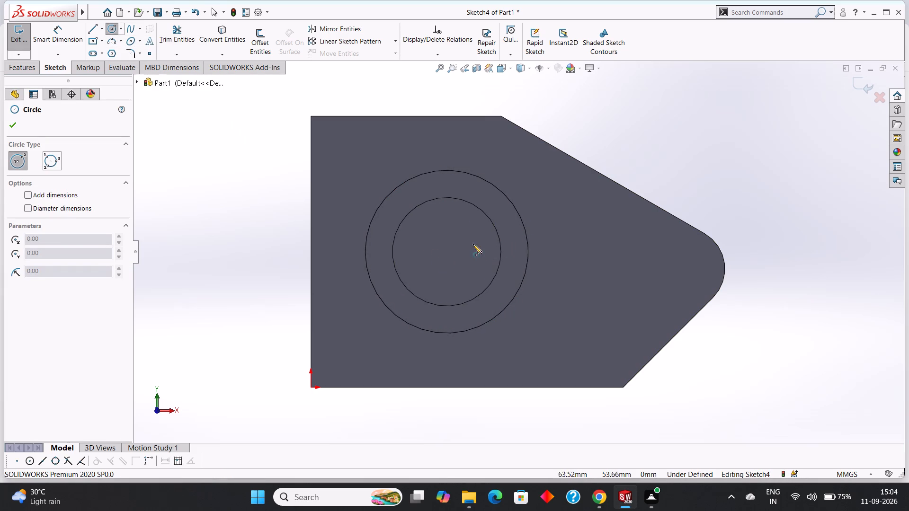
{"action": "left_click", "coordinate": [447, 252]}
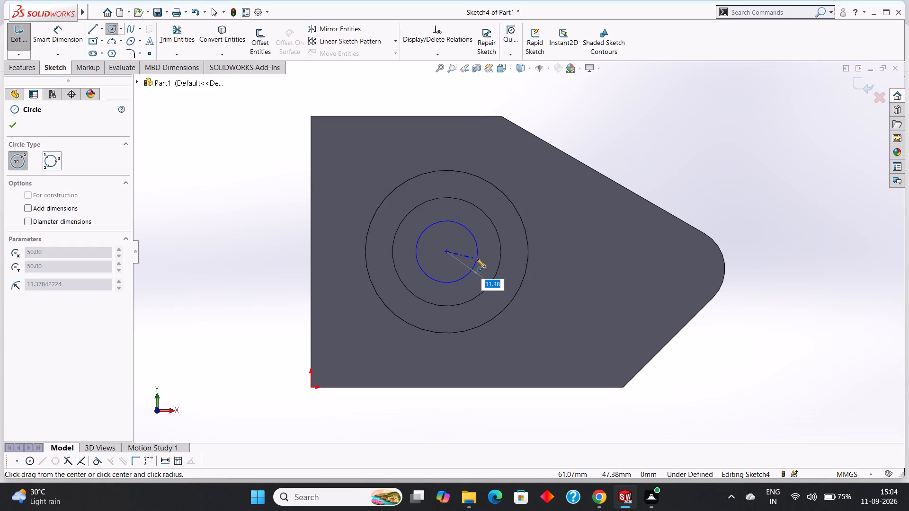
{"action": "type", "text": "15"}
{"action": "key", "text": "Return"}
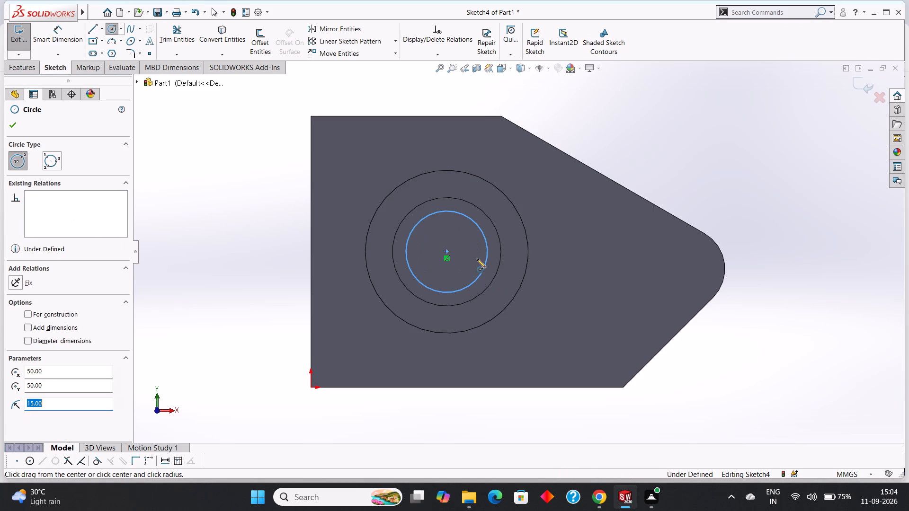
{"action": "left_click", "coordinate": [18, 128]}
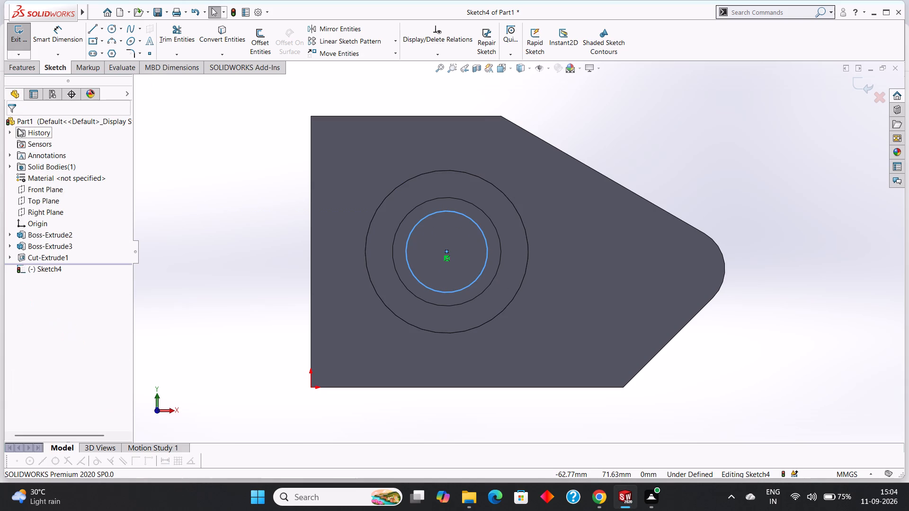
Dimension the recess-floor circle's diameter, accepting 30 mm.
{"action": "left_click", "coordinate": [68, 33]}
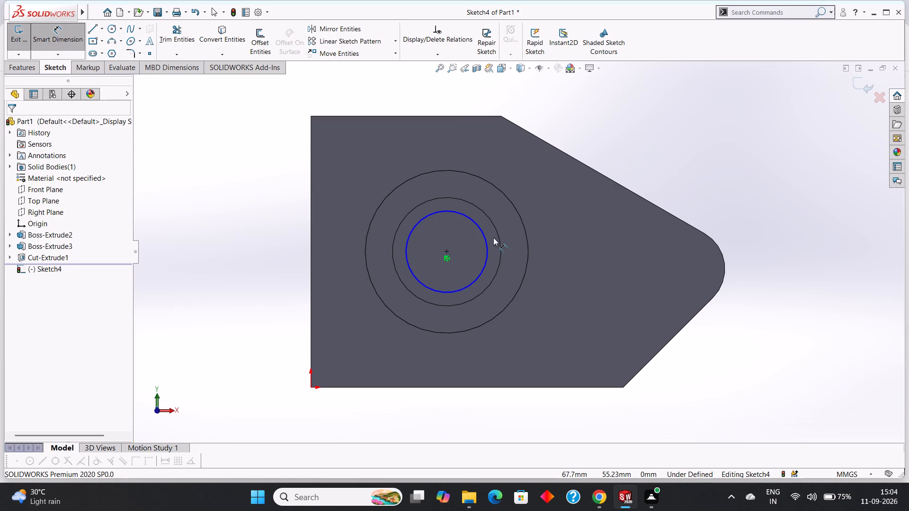
{"action": "left_click", "coordinate": [483, 238]}
{"action": "left_click", "coordinate": [520, 238]}
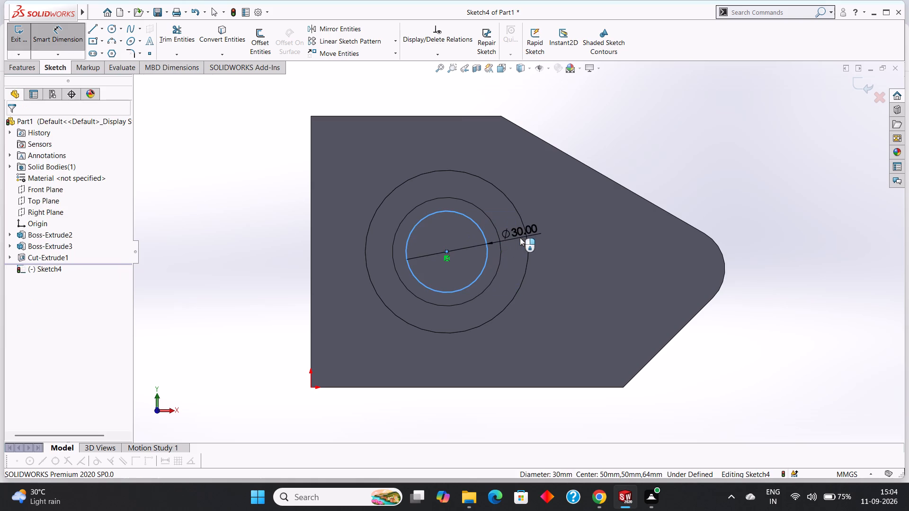
{"action": "left_click", "coordinate": [483, 220]}
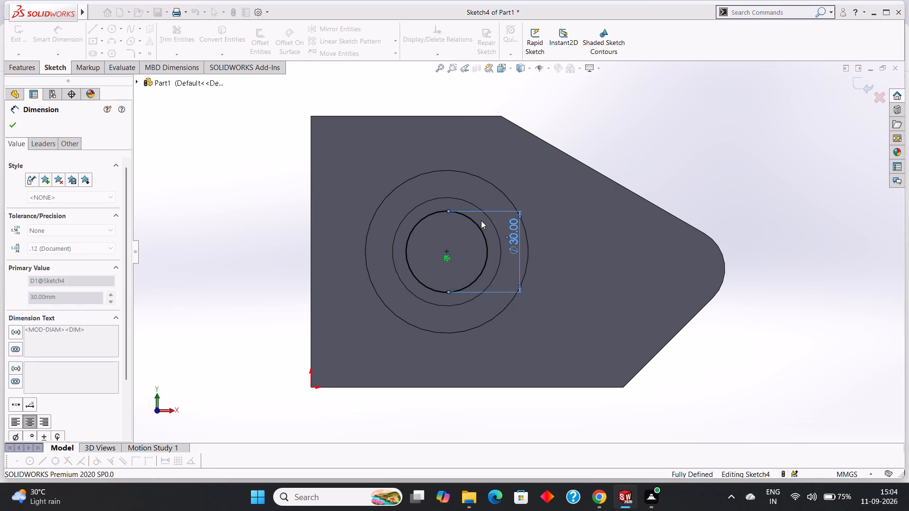
{"action": "left_click", "coordinate": [18, 123]}
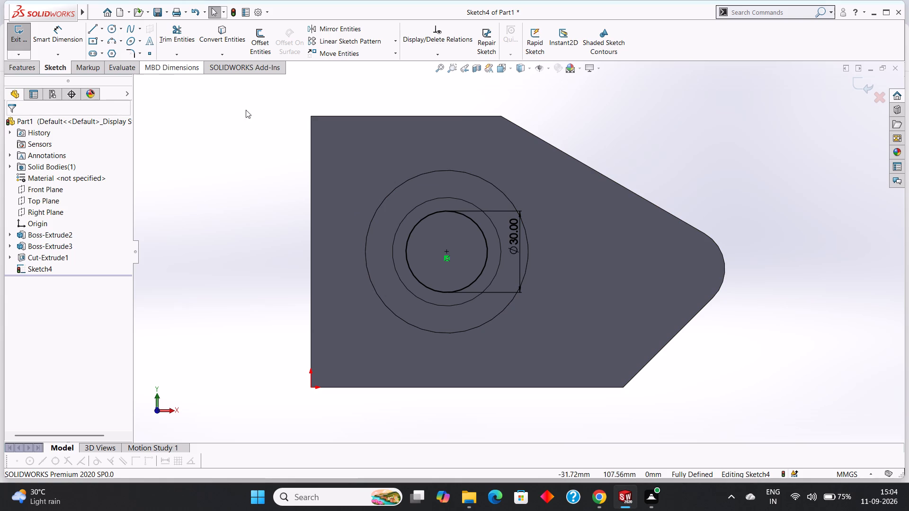
Cut-extrude the 30 mm circle Through All, down through the boss and the plate.
{"action": "middle_click_drag", "start_coordinate": [720, 396], "coordinate": [728, 300]}
{"action": "scroll", "coordinate": [728, 300], "scroll_direction": "up", "scroll_amount": 1}
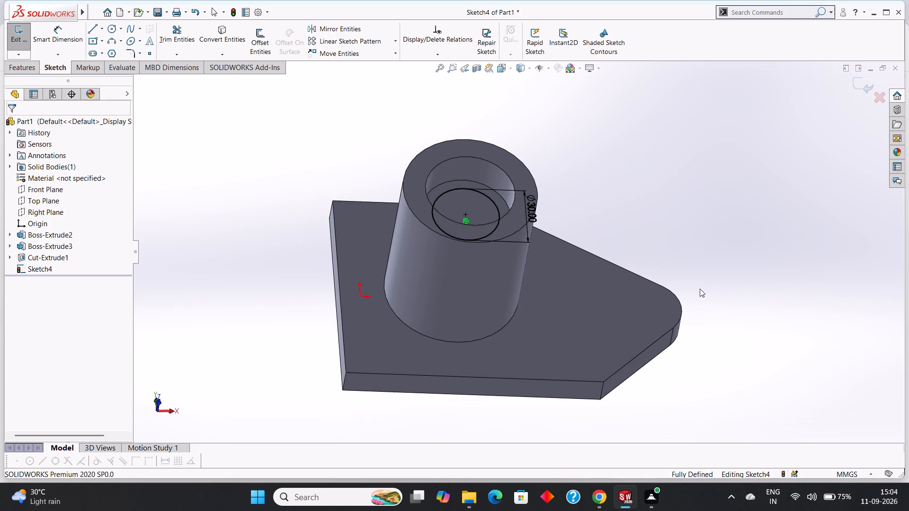
{"action": "left_click", "coordinate": [23, 67]}
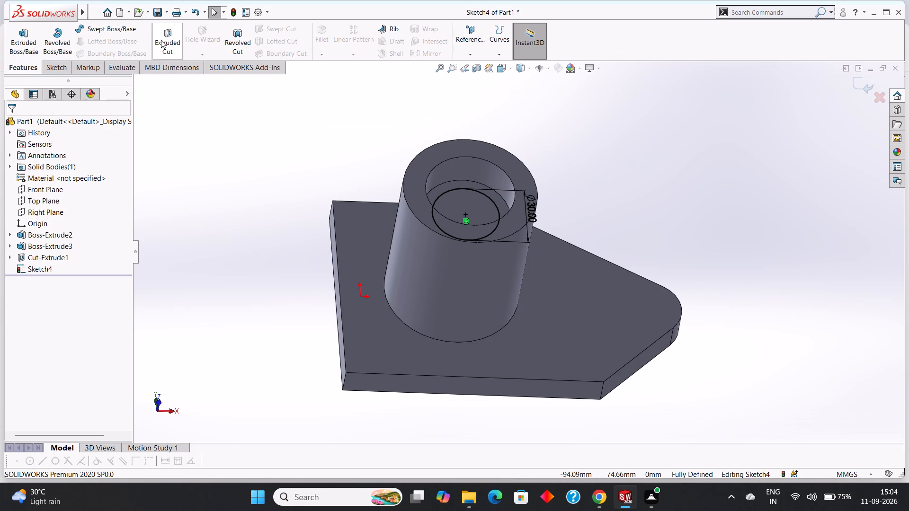
{"action": "left_click", "coordinate": [165, 40]}
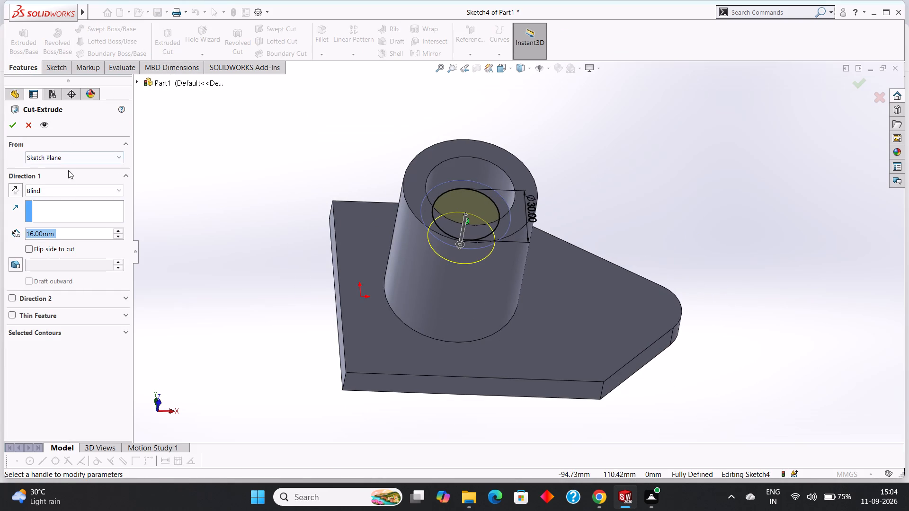
{"action": "left_click", "coordinate": [82, 190]}
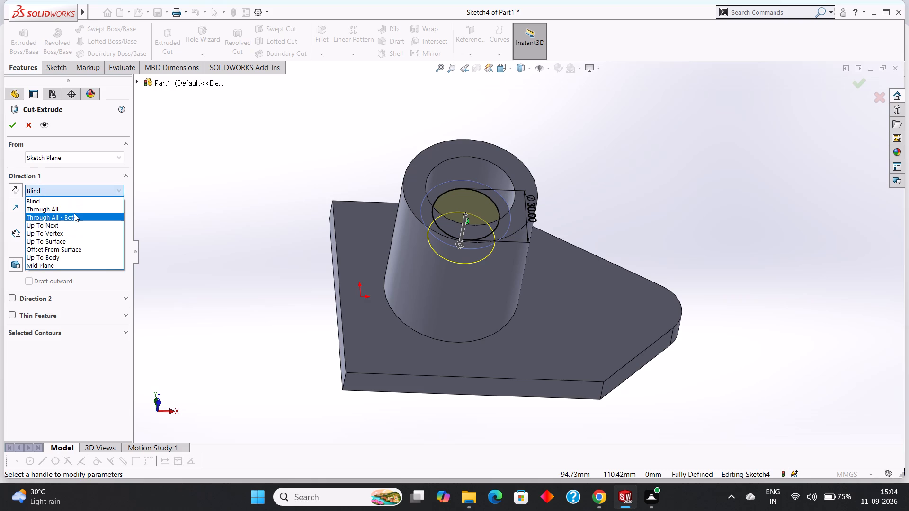
{"action": "left_click", "coordinate": [74, 207]}
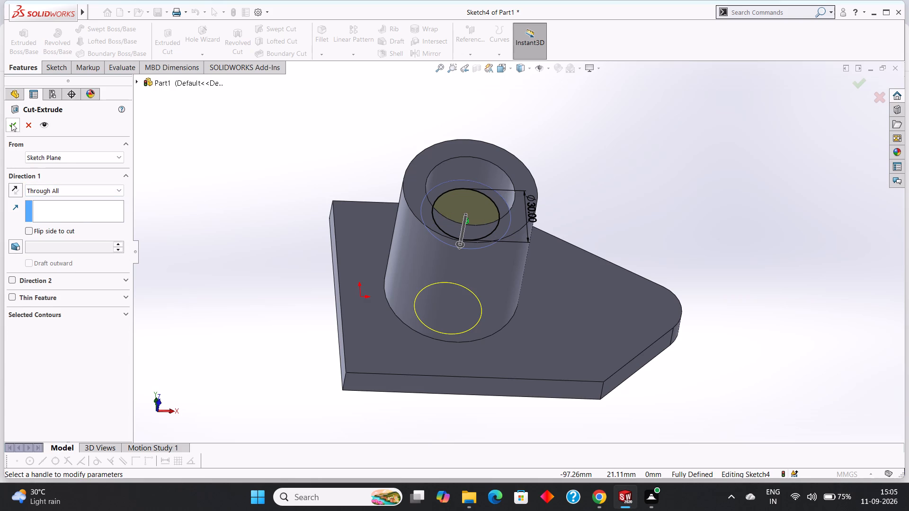
{"action": "left_click", "coordinate": [11, 123]}
{"action": "left_click", "coordinate": [681, 183]}
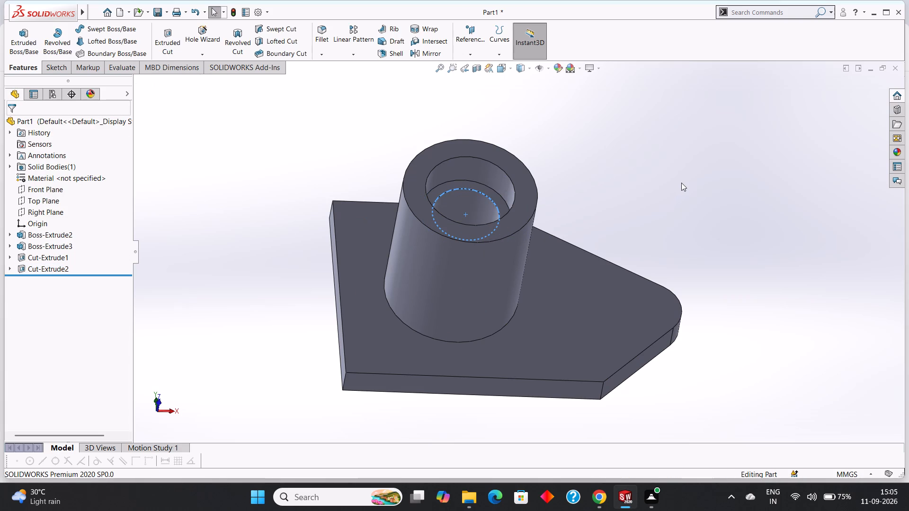
{"action": "middle_click_drag", "start_coordinate": [681, 183], "coordinate": [674, 127]}
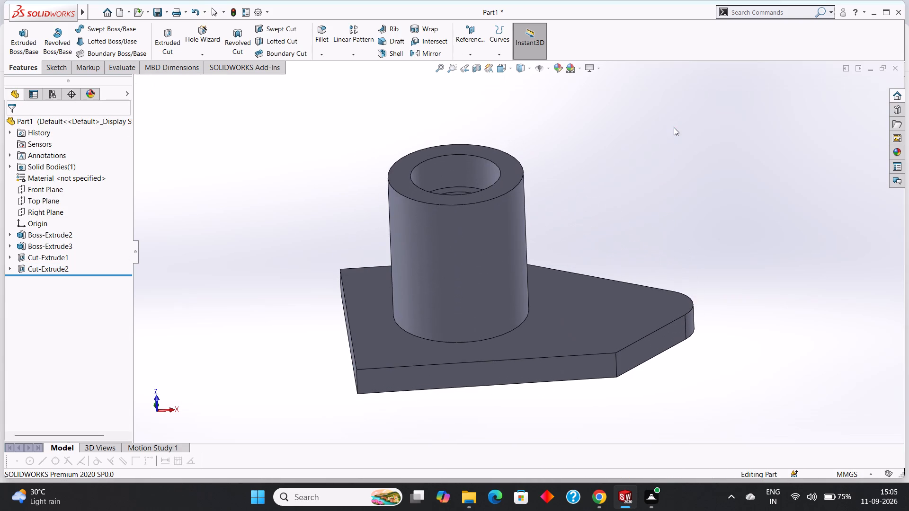
Sketch a circle of radius 8 mm on the plate's top face, concentric with the rounded tip.
{"action": "scroll", "coordinate": [740, 325], "scroll_direction": "up", "scroll_amount": 1}
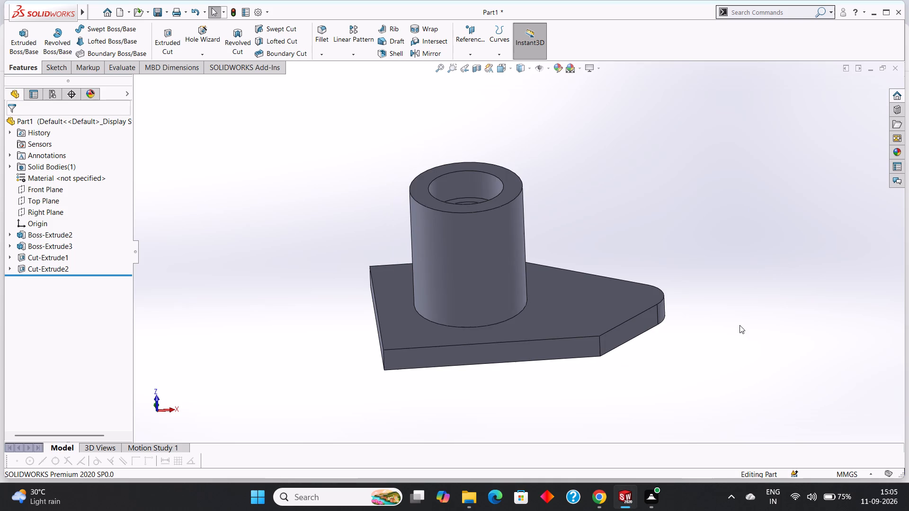
{"action": "middle_click_drag", "start_coordinate": [740, 325], "coordinate": [740, 300]}
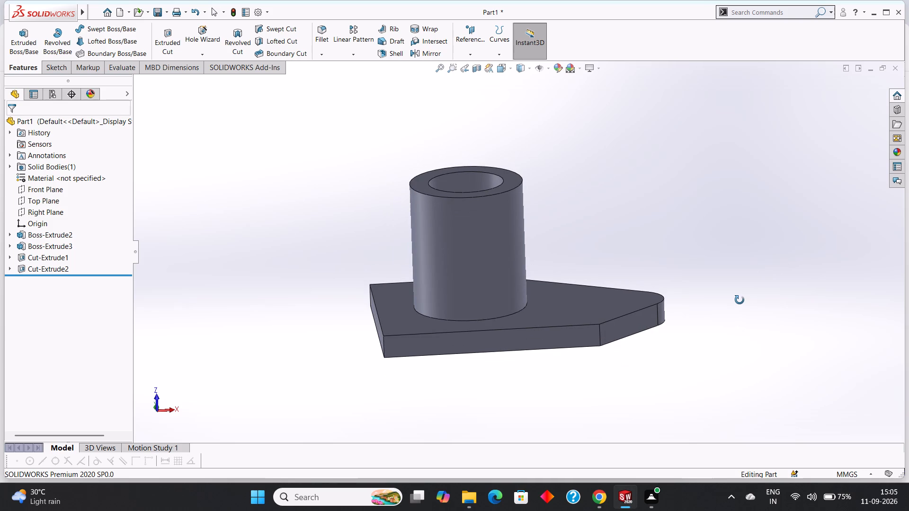
{"action": "middle_click_drag", "start_coordinate": [740, 300], "coordinate": [739, 355]}
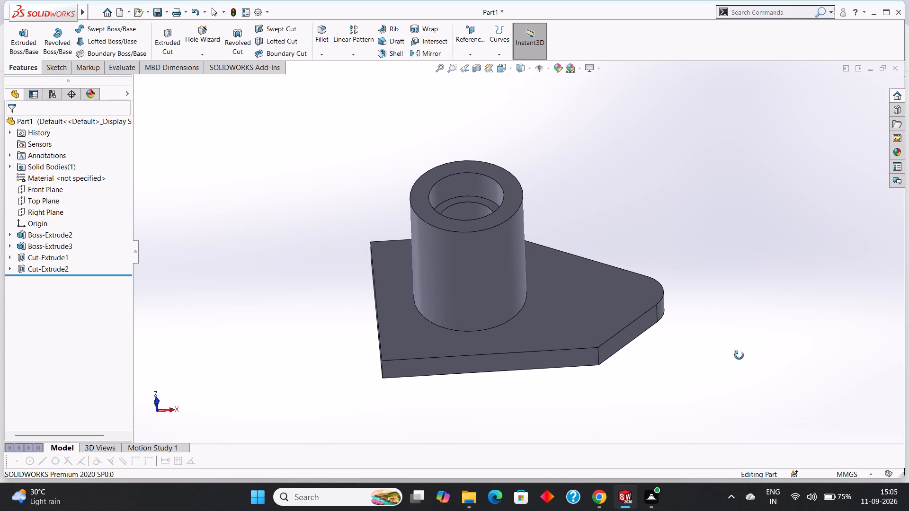
{"action": "middle_click_drag", "start_coordinate": [739, 355], "coordinate": [740, 356]}
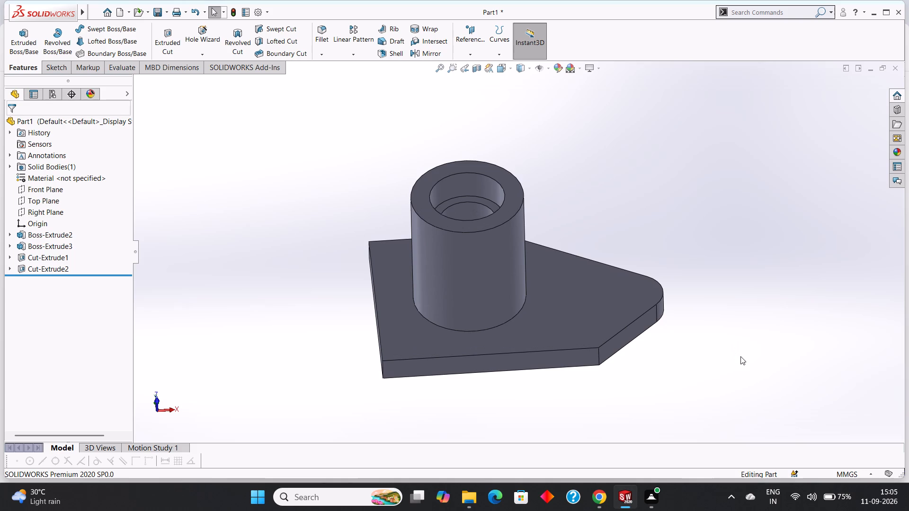
{"action": "left_click", "coordinate": [643, 290]}
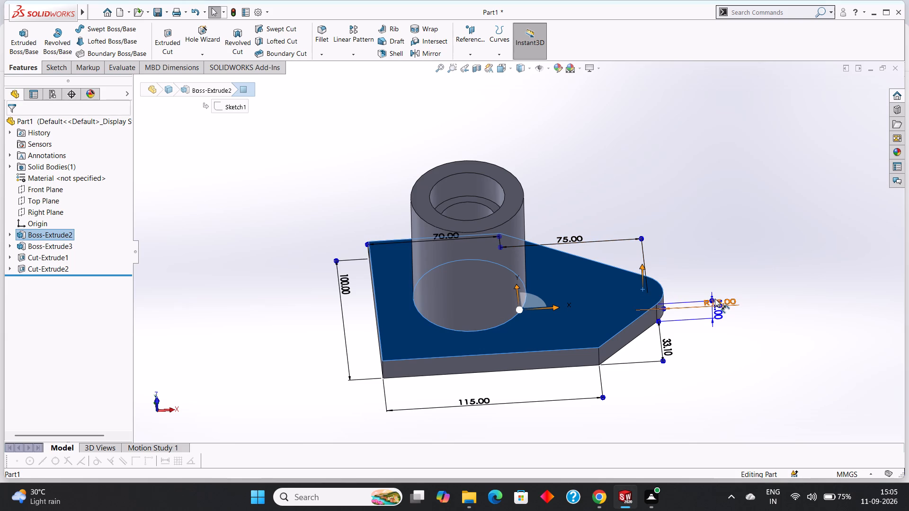
{"action": "key", "text": "ctrl+8"}
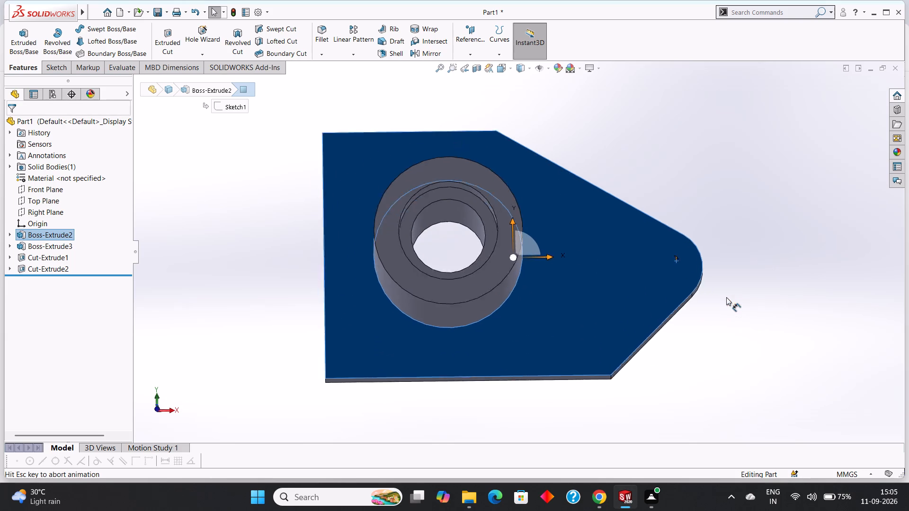
{"action": "left_click", "coordinate": [768, 221]}
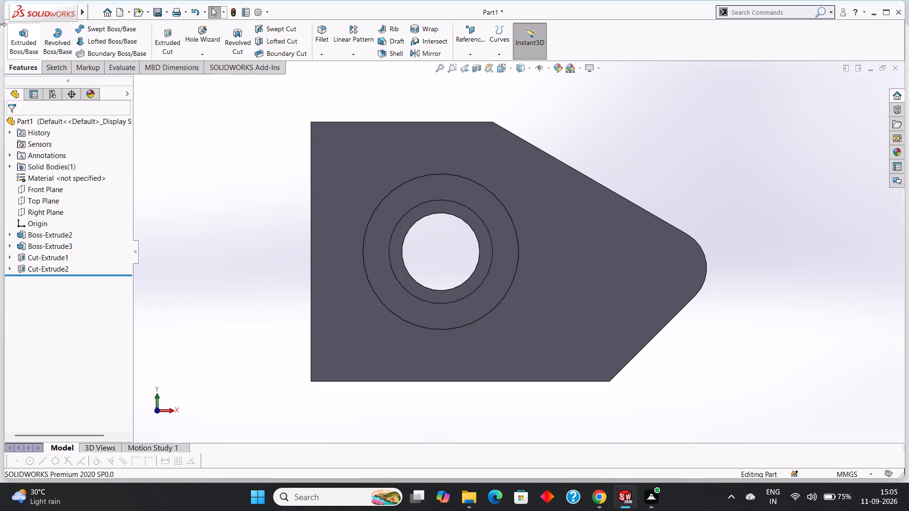
{"action": "left_click", "coordinate": [65, 67]}
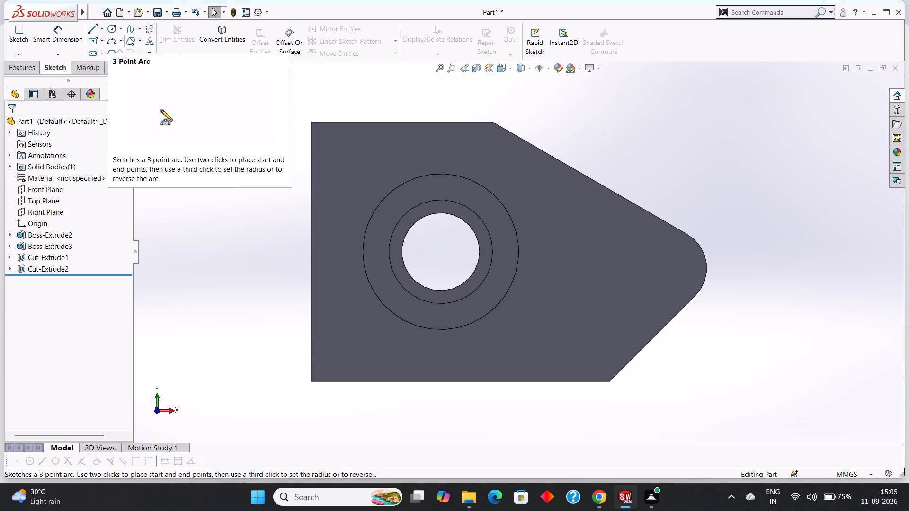
{"action": "left_click", "coordinate": [122, 27]}
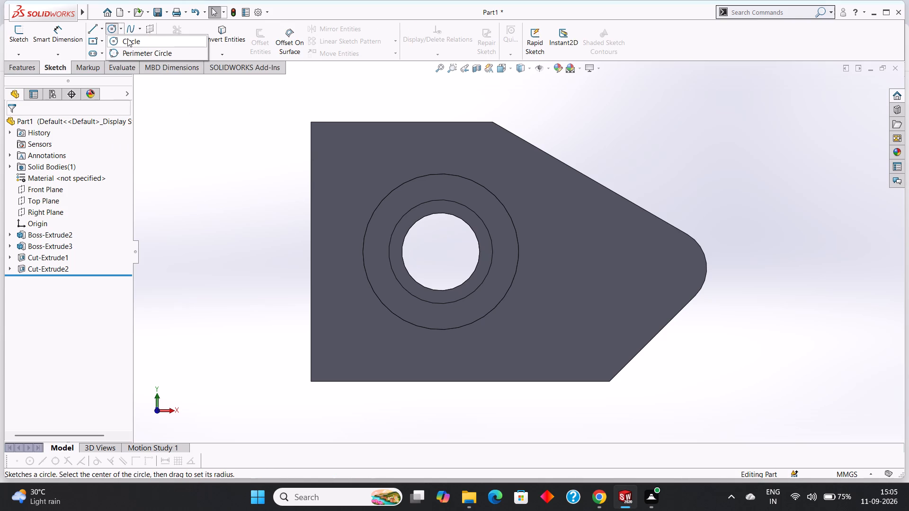
{"action": "left_click", "coordinate": [127, 39]}
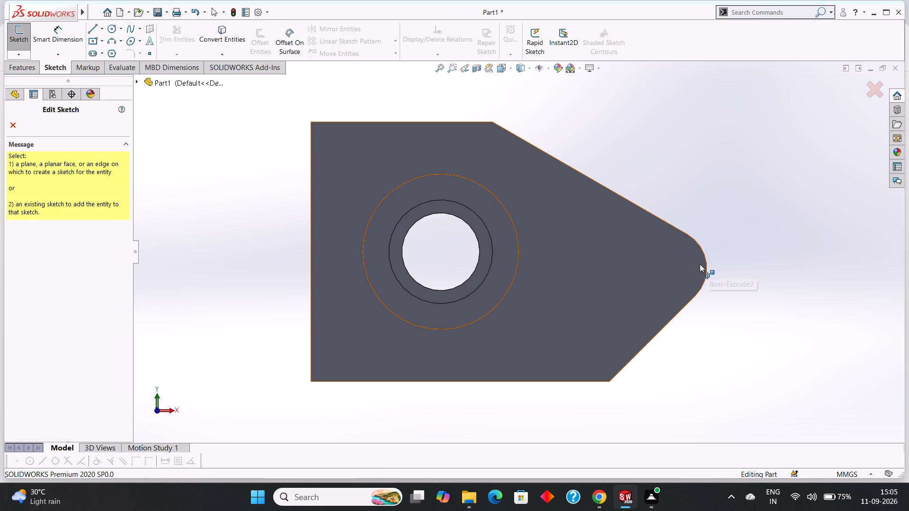
{"action": "left_click", "coordinate": [661, 265]}
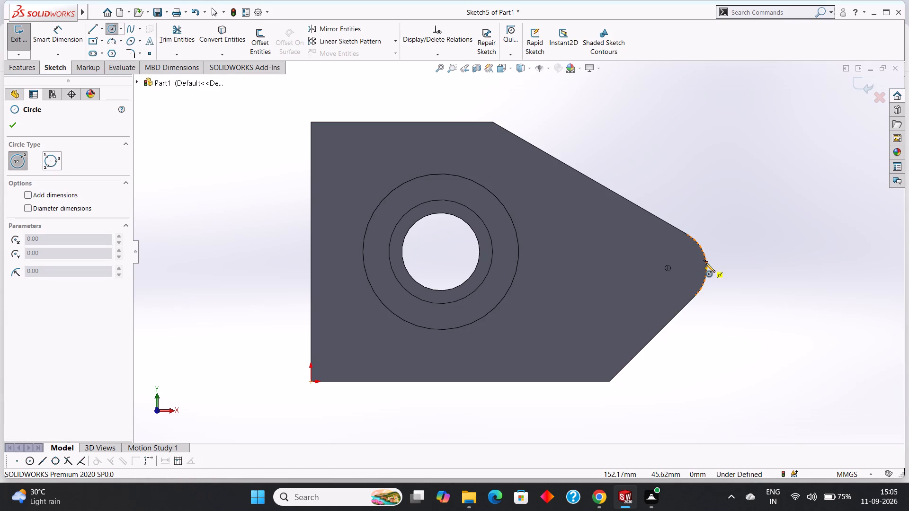
{"action": "left_click", "coordinate": [668, 268]}
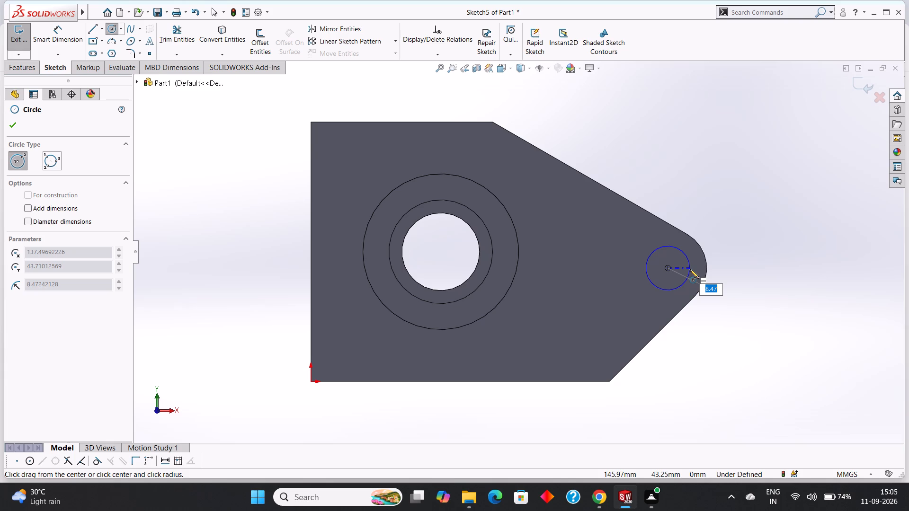
{"action": "key", "text": "8"}
{"action": "key", "text": "Return"}
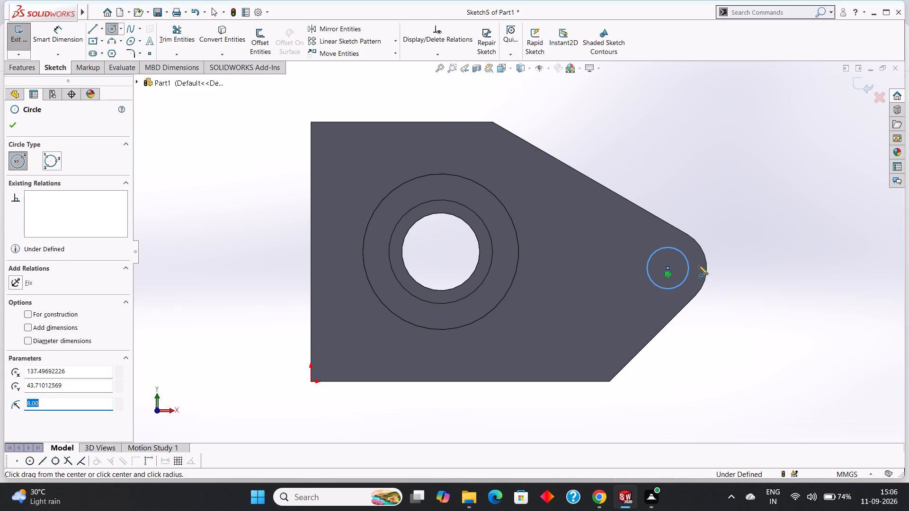
{"action": "right_click", "coordinate": [767, 256]}
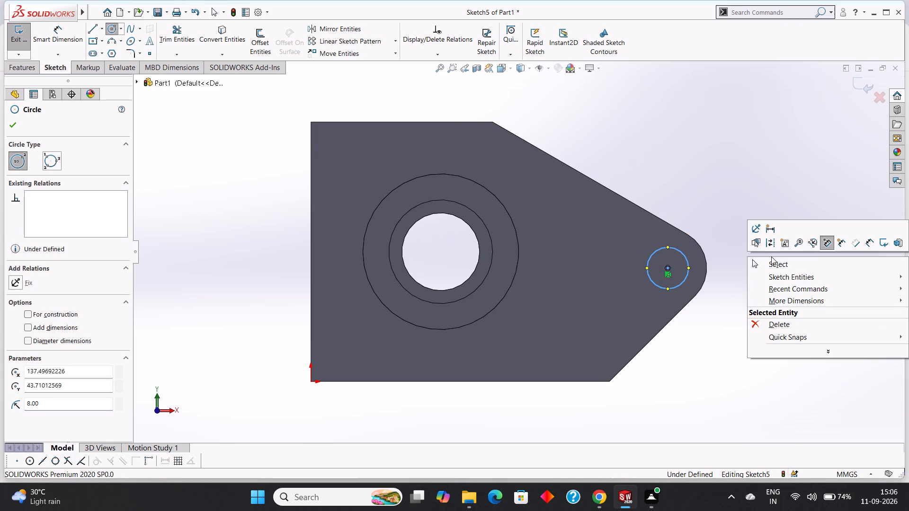
{"action": "left_click", "coordinate": [782, 263]}
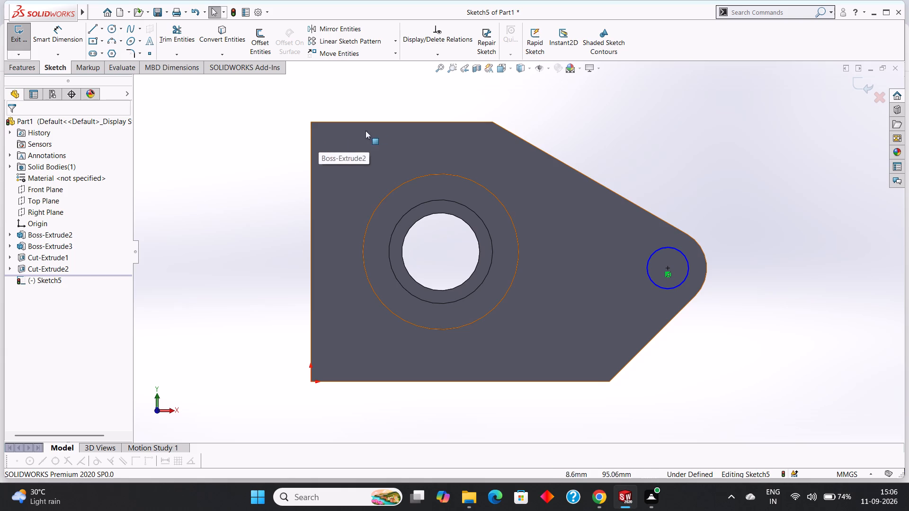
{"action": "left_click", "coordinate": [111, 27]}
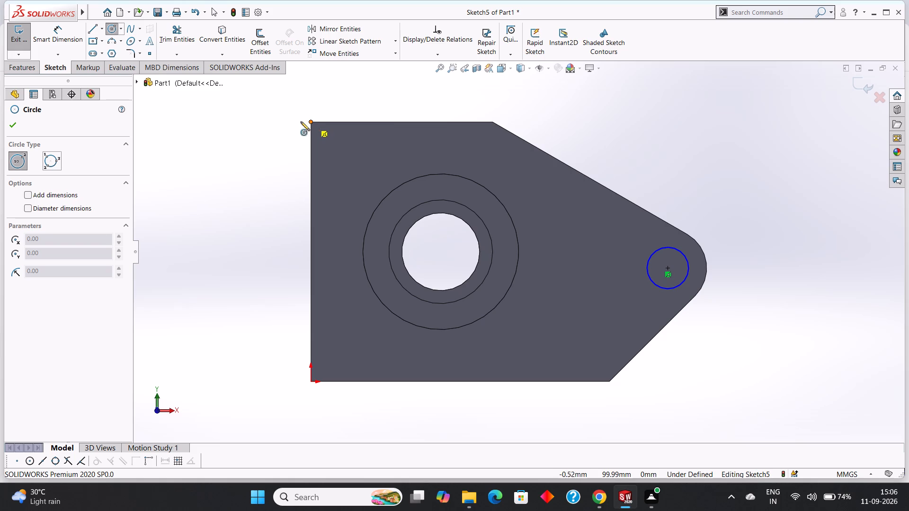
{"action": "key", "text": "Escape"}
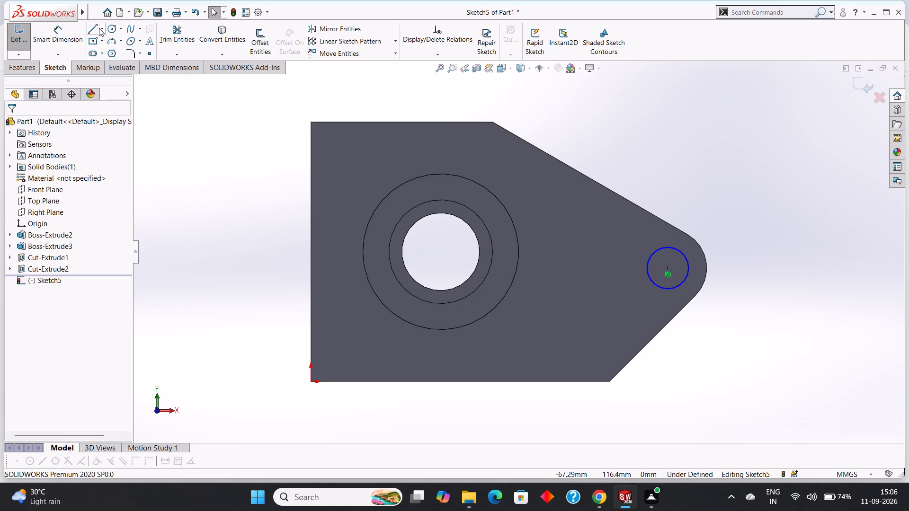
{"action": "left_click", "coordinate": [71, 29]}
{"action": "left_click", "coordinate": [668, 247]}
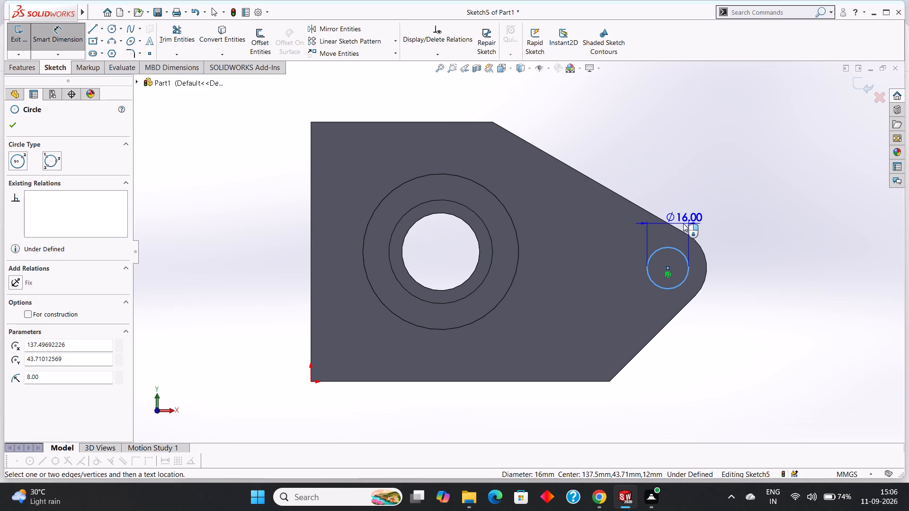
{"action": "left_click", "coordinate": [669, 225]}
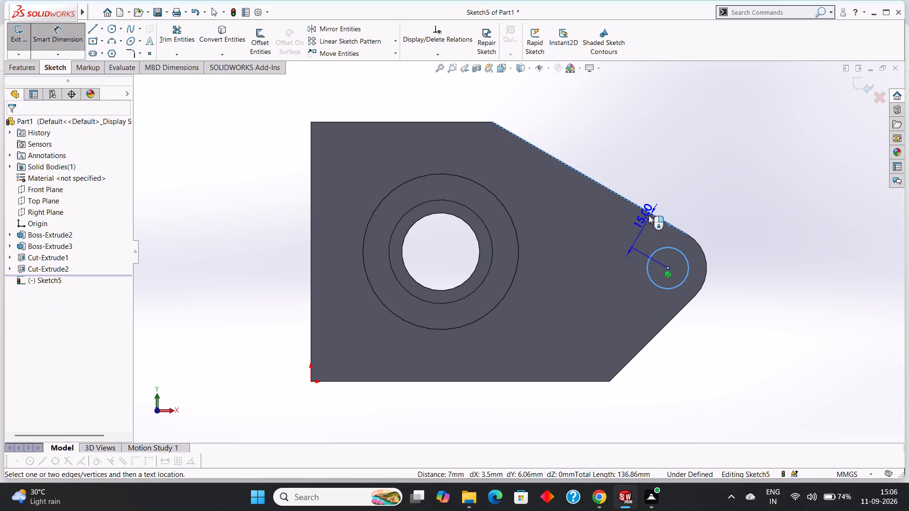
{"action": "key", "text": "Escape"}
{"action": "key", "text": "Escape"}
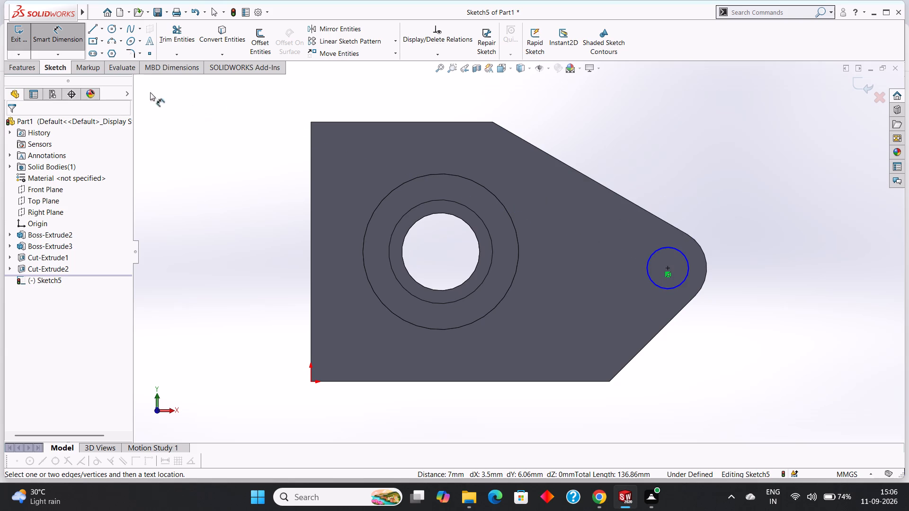
Dimension the diameter of the circle at the rounded tip, accepting 16 mm.
{"action": "left_click", "coordinate": [686, 264]}
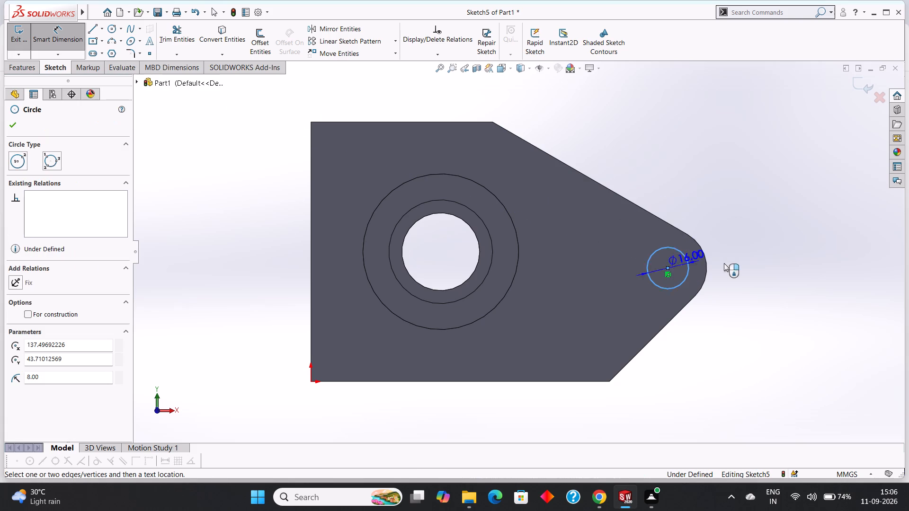
{"action": "left_click", "coordinate": [740, 262]}
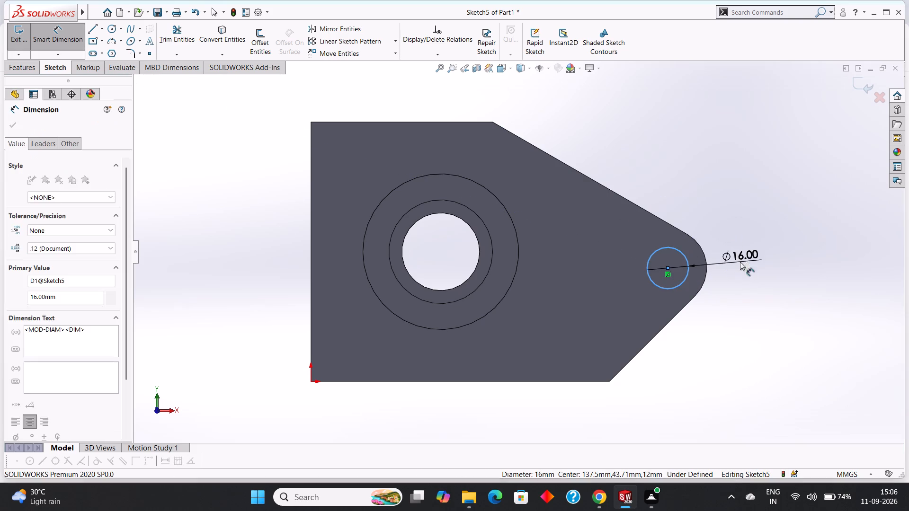
{"action": "left_click", "coordinate": [705, 245]}
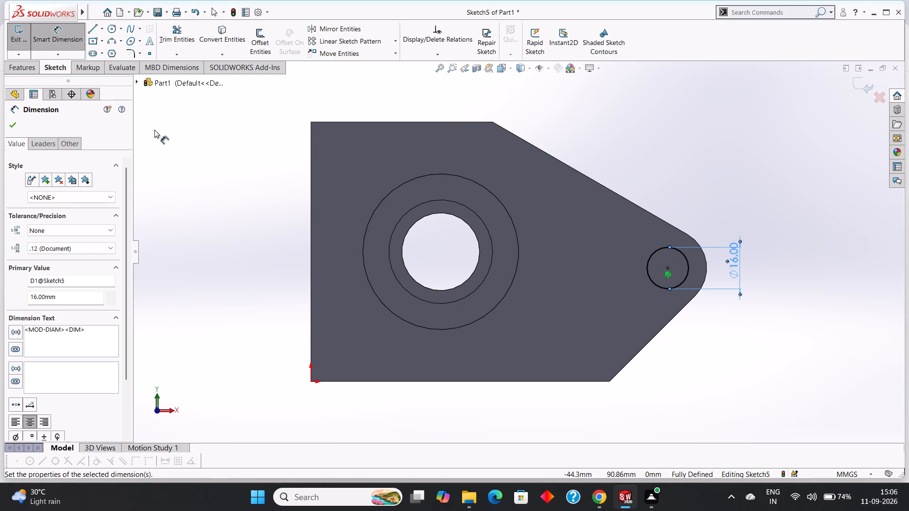
{"action": "left_click", "coordinate": [8, 121]}
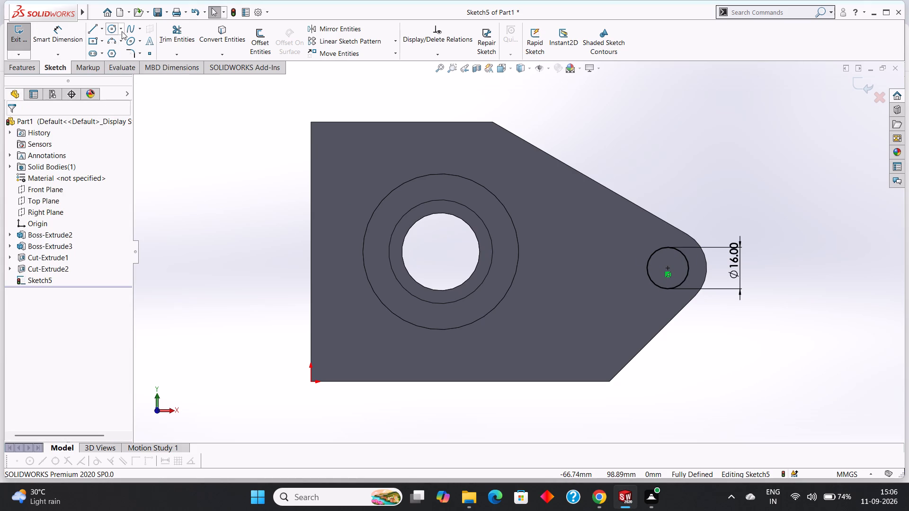
Draw construction lines from the plate's upper-left corner, 15 mm along the upper edge and 15 mm perpendicular into the plate.
{"action": "left_click", "coordinate": [122, 30]}
{"action": "left_click", "coordinate": [126, 41]}
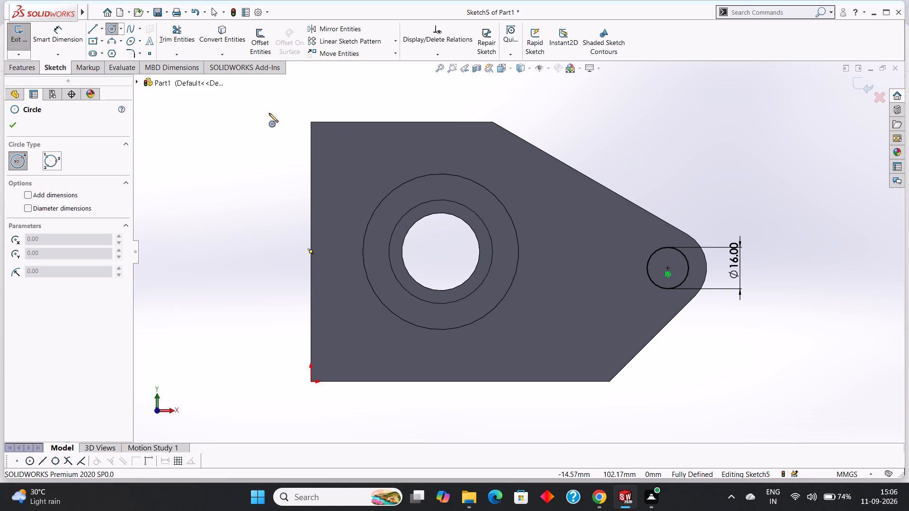
{"action": "left_click", "coordinate": [96, 28]}
{"action": "left_click", "coordinate": [101, 30]}
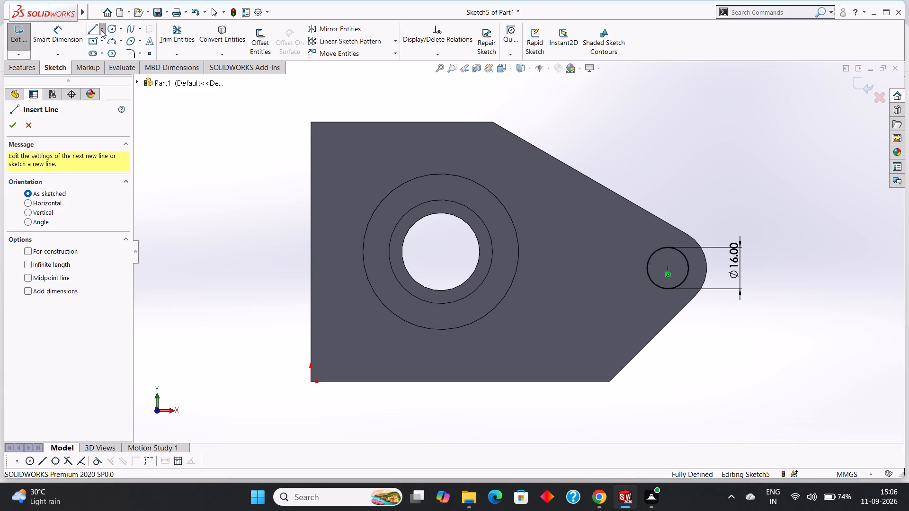
{"action": "left_click", "coordinate": [116, 51]}
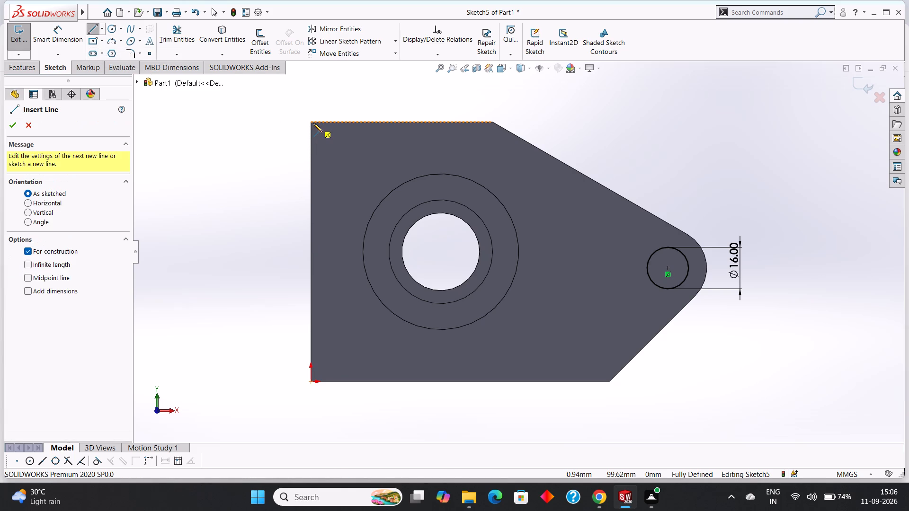
{"action": "left_click", "coordinate": [312, 123]}
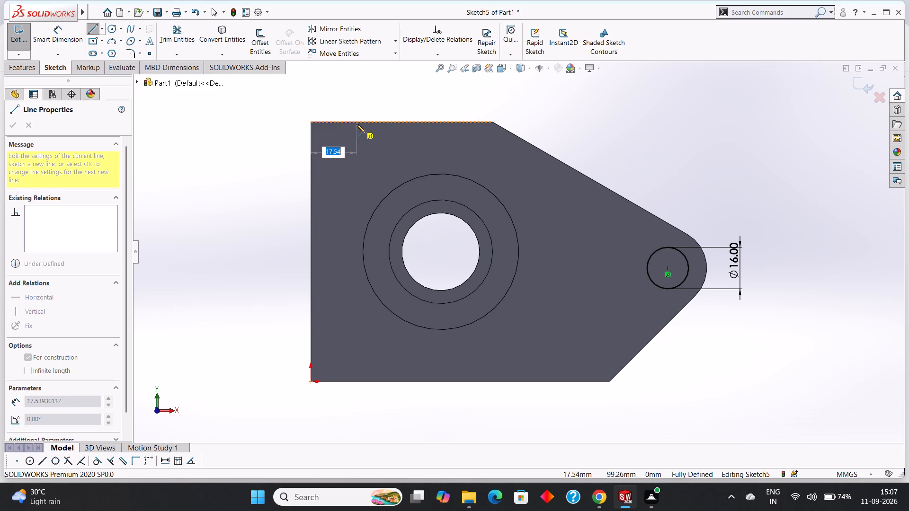
{"action": "type", "text": "15"}
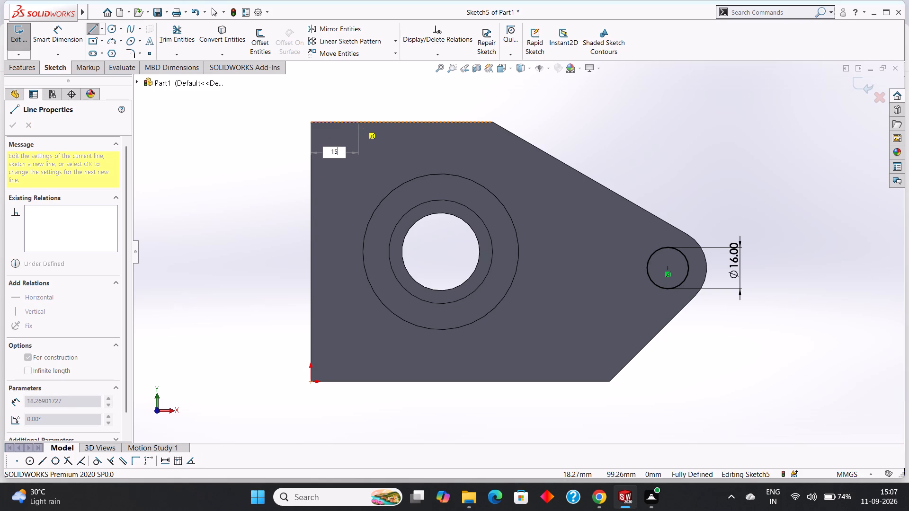
{"action": "key", "text": "Return"}
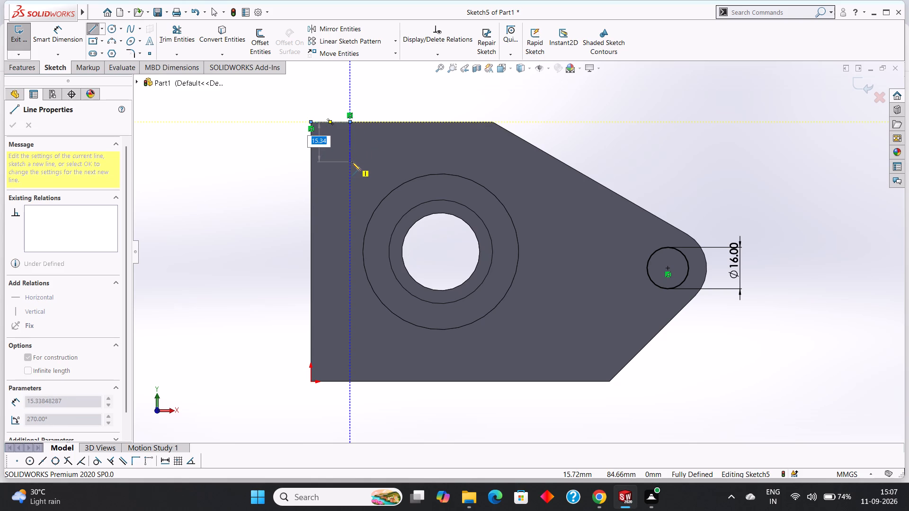
{"action": "type", "text": "15"}
{"action": "key", "text": "Return"}
{"action": "right_click", "coordinate": [352, 162]}
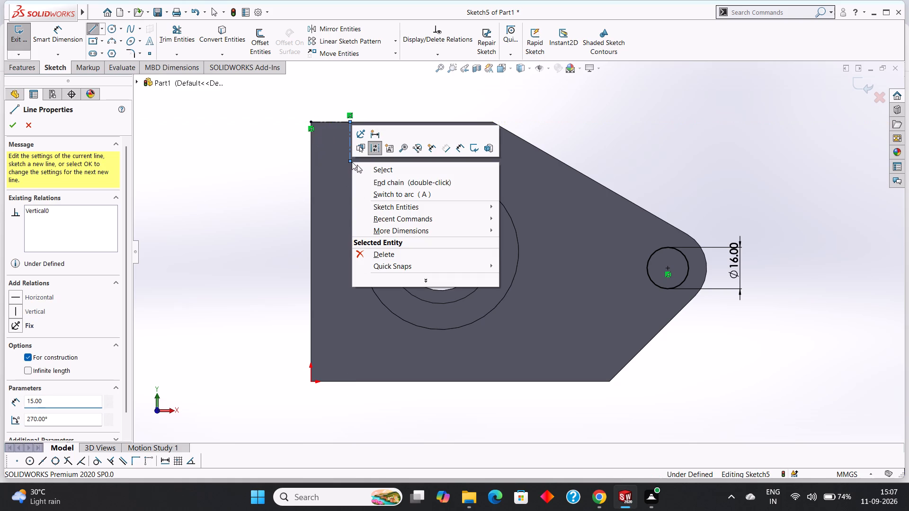
{"action": "left_click", "coordinate": [379, 168]}
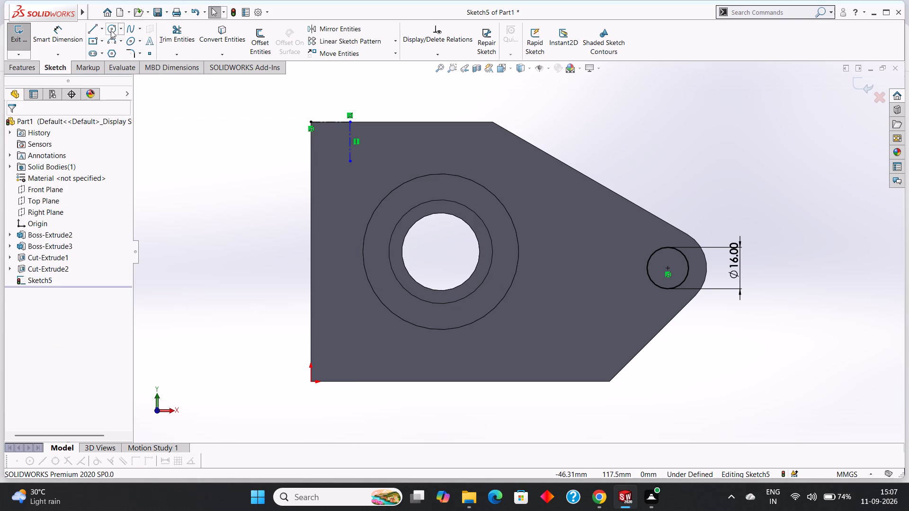
Sketch a circle of radius 8 mm centred on the free end of the vertical construction line.
{"action": "left_click", "coordinate": [121, 27]}
{"action": "left_click", "coordinate": [127, 41]}
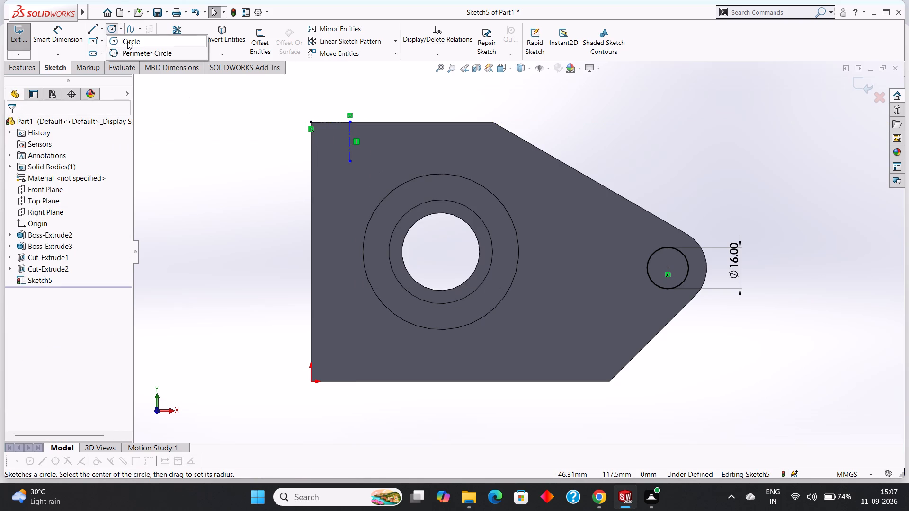
{"action": "left_click", "coordinate": [351, 161]}
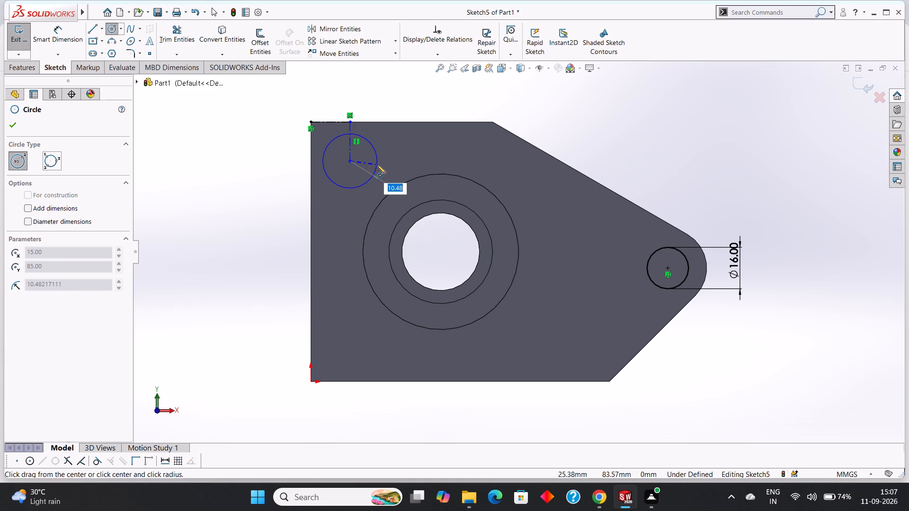
{"action": "key", "text": "8"}
{"action": "key", "text": "Return"}
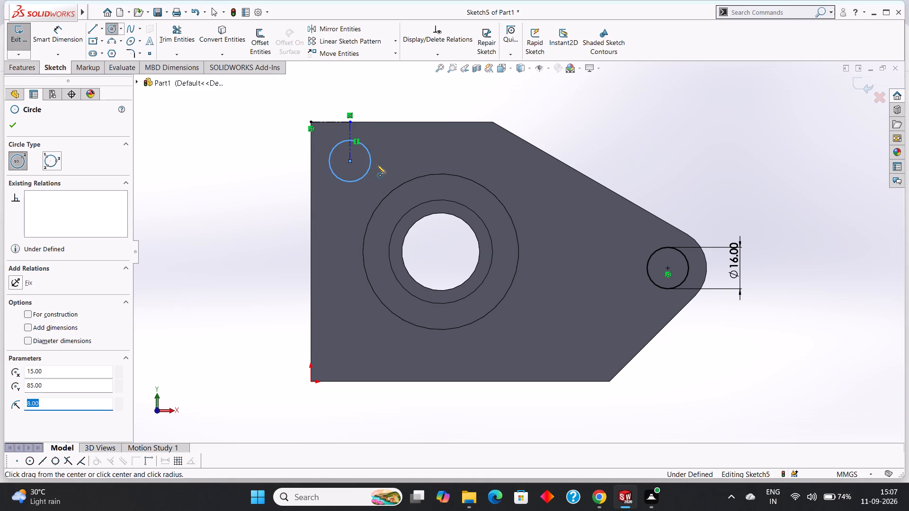
Finish the circle near the plate's upper-left corner.
{"action": "left_click", "coordinate": [12, 126]}
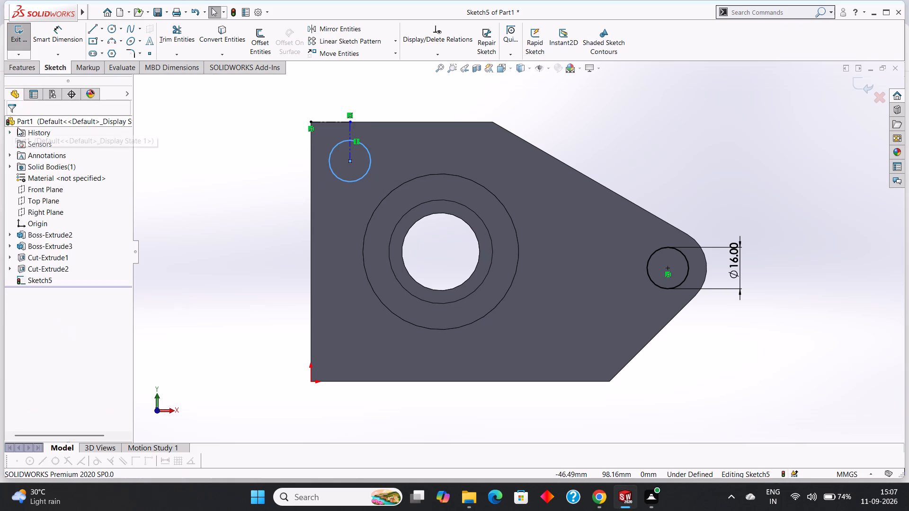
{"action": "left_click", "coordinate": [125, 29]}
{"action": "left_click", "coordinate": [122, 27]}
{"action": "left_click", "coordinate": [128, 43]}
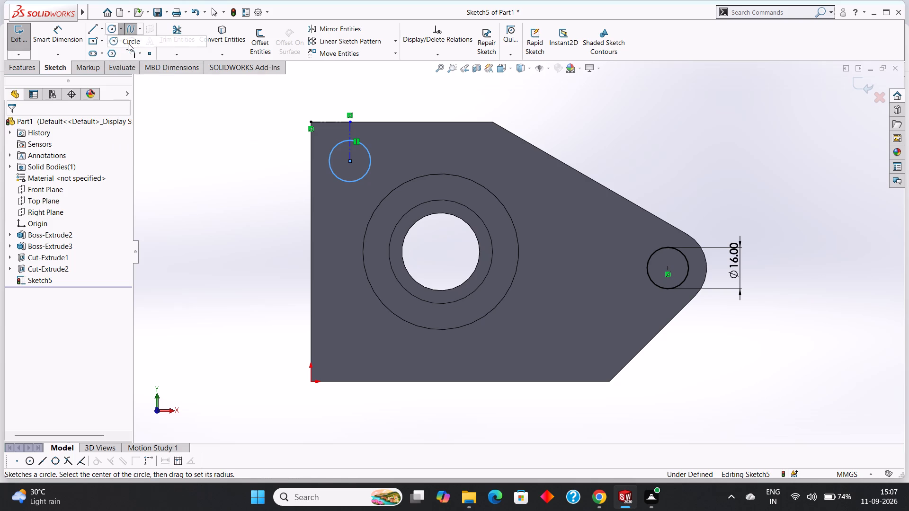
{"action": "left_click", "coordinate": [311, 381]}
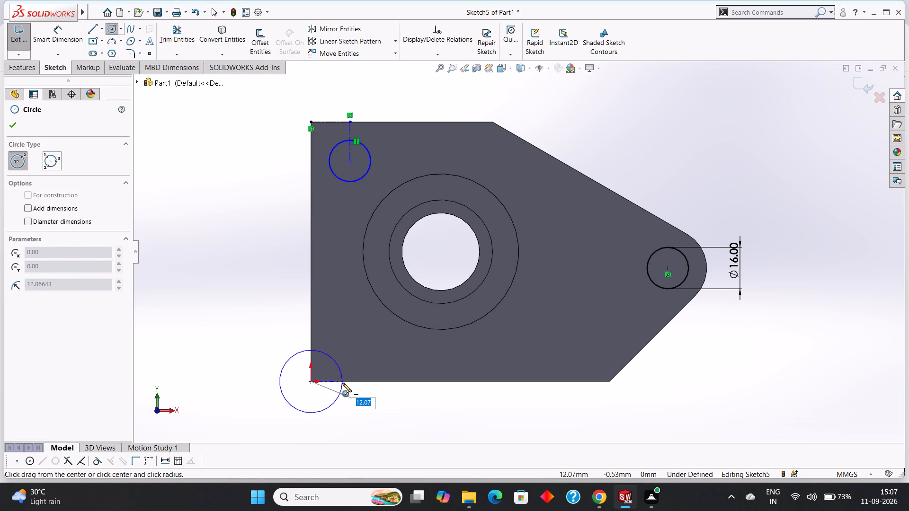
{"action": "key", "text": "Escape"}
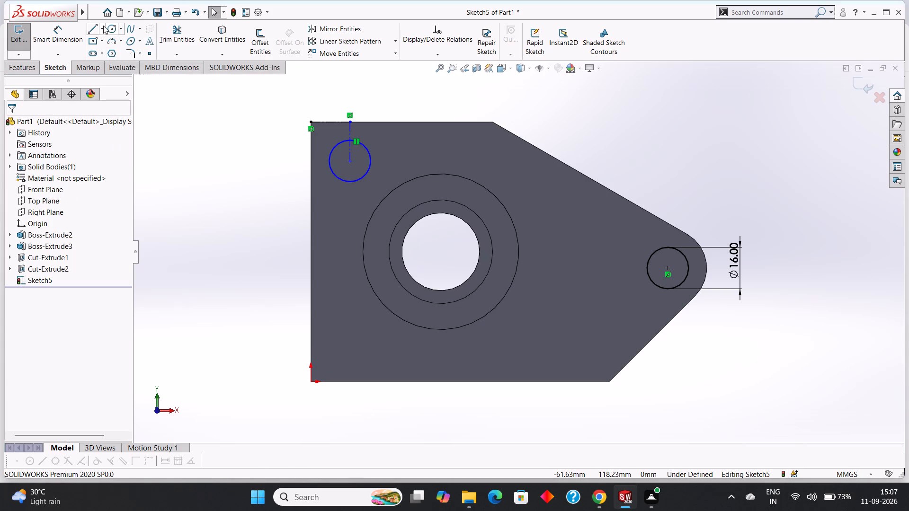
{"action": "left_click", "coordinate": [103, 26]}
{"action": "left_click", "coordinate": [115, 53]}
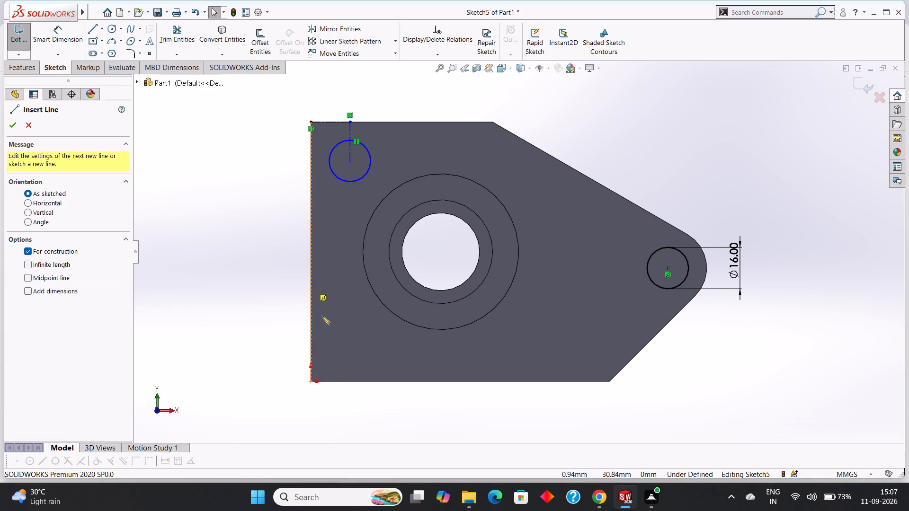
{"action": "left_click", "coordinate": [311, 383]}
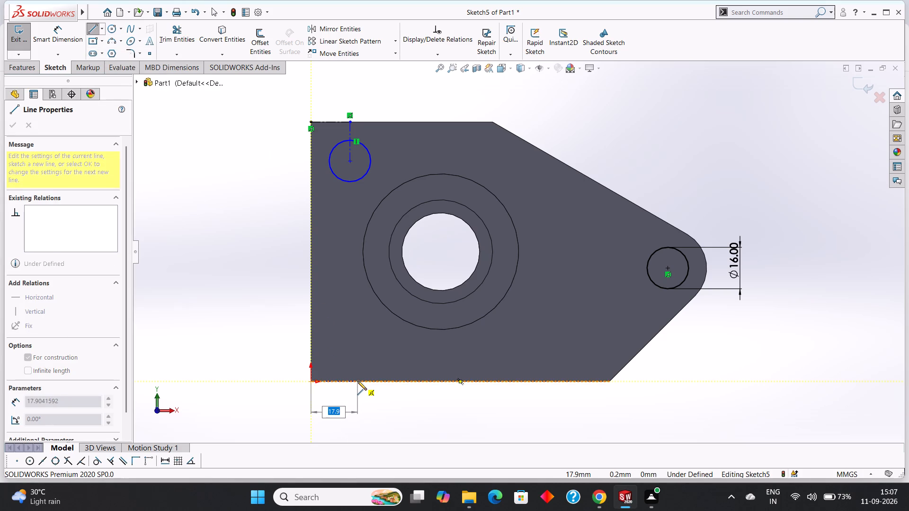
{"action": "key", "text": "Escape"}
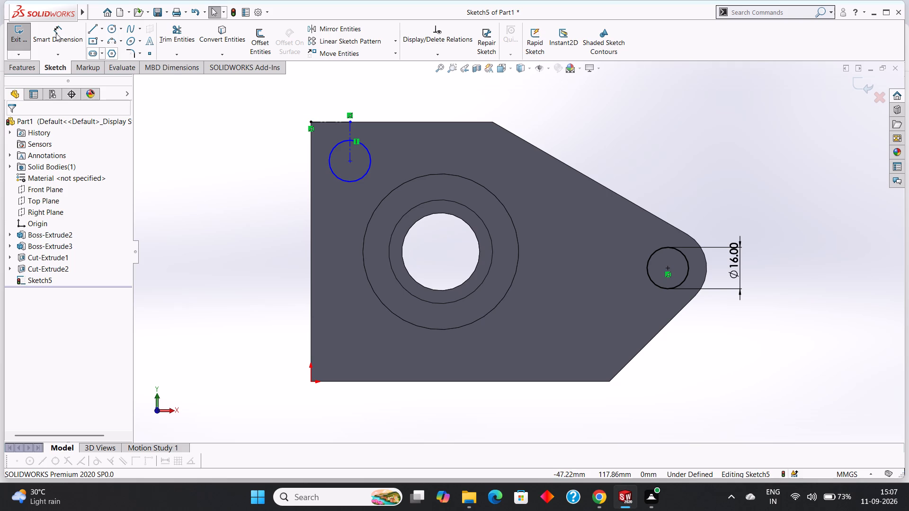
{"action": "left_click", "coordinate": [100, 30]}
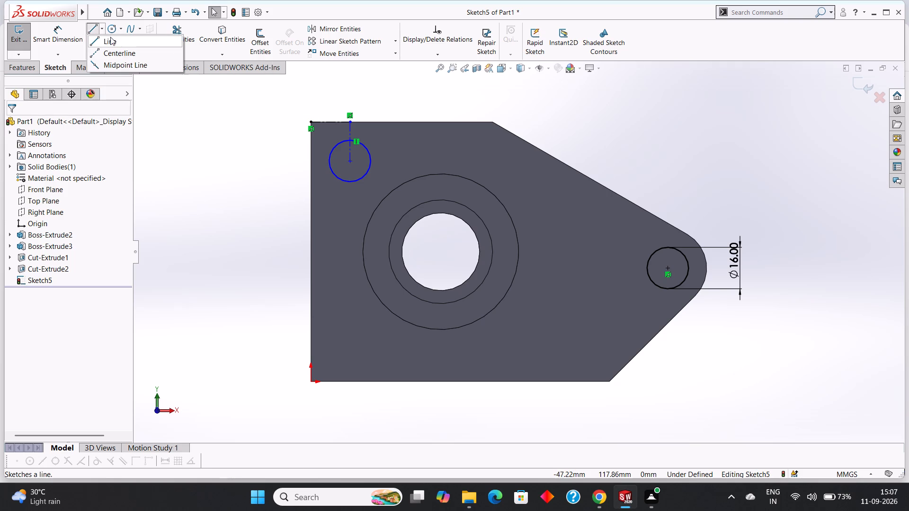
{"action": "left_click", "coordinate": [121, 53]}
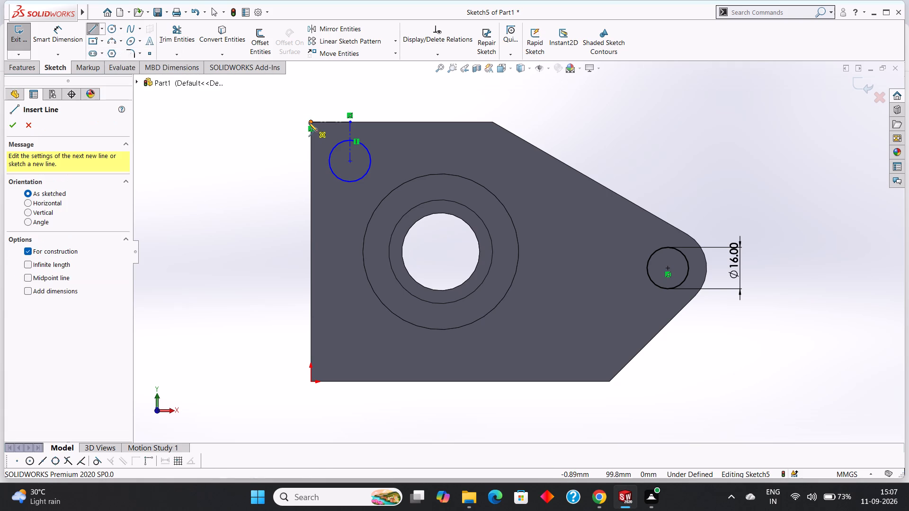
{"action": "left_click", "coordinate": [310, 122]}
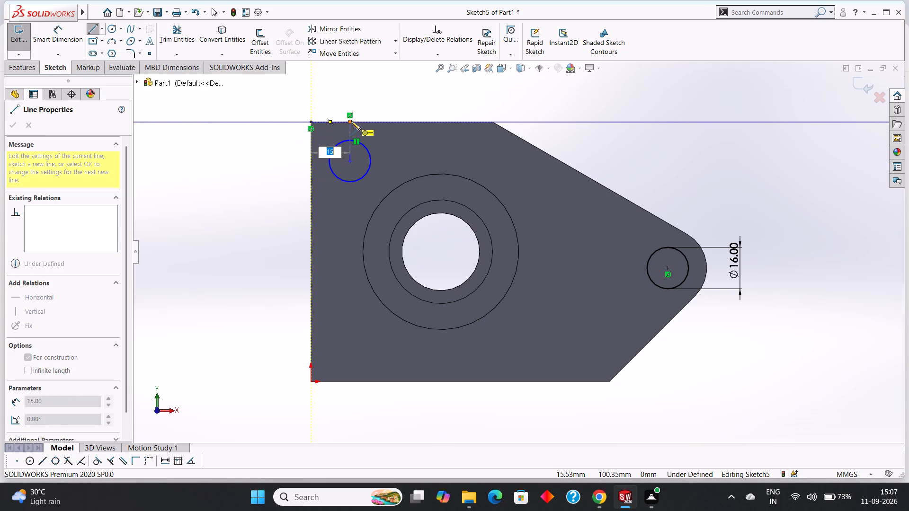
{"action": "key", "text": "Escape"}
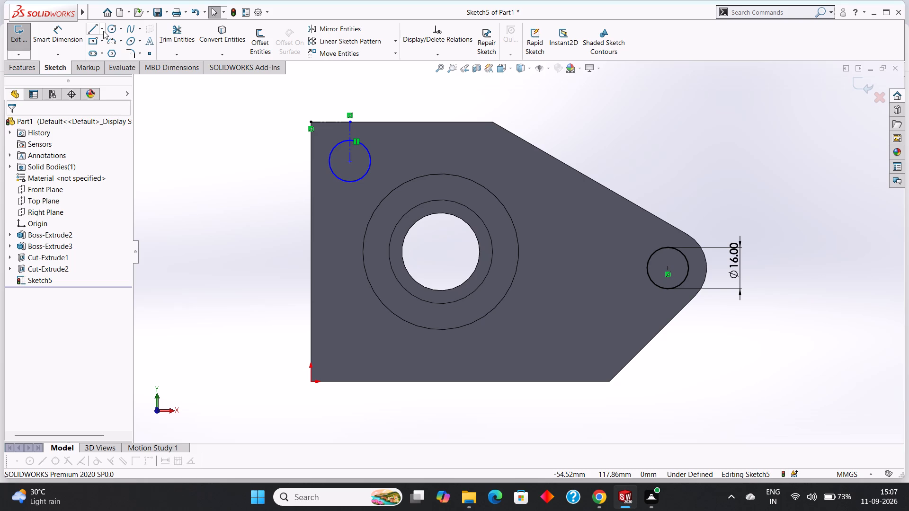
Draw construction lines from the plate's lower-left corner, 15 mm along the lower edge and 15 mm perpendicular into the plate.
{"action": "left_click", "coordinate": [104, 31]}
{"action": "left_click", "coordinate": [118, 52]}
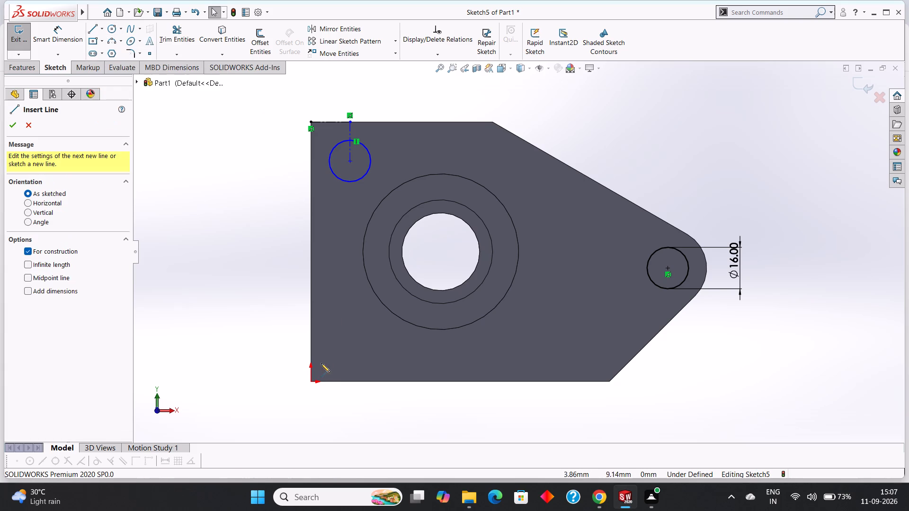
{"action": "left_click", "coordinate": [312, 382]}
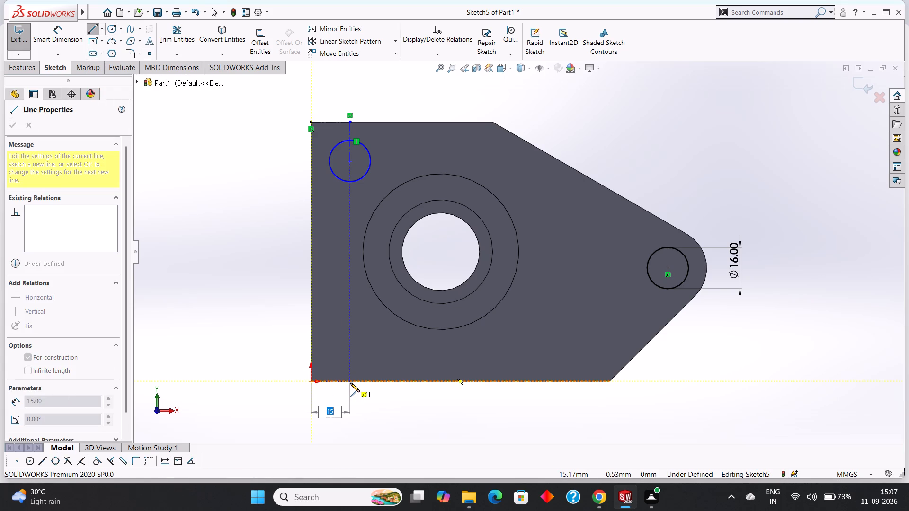
{"action": "left_click", "coordinate": [350, 383]}
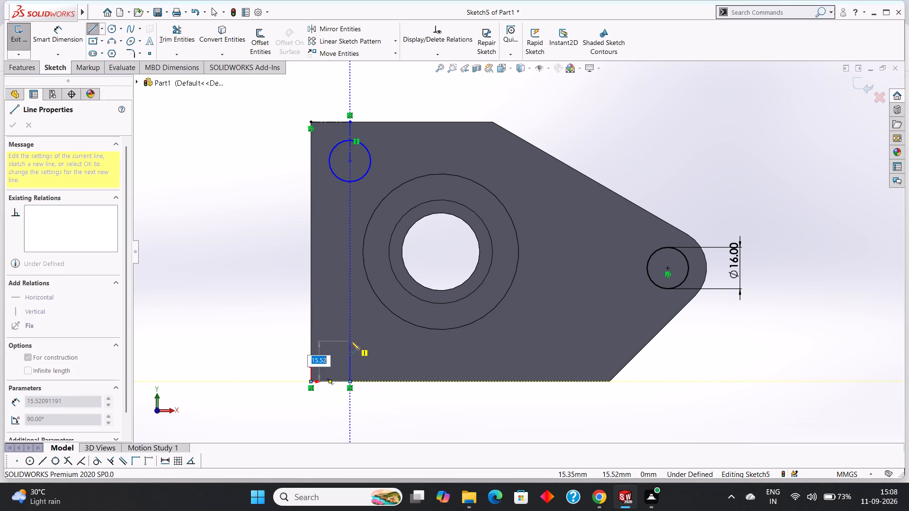
{"action": "type", "text": "15"}
{"action": "key", "text": "Return"}
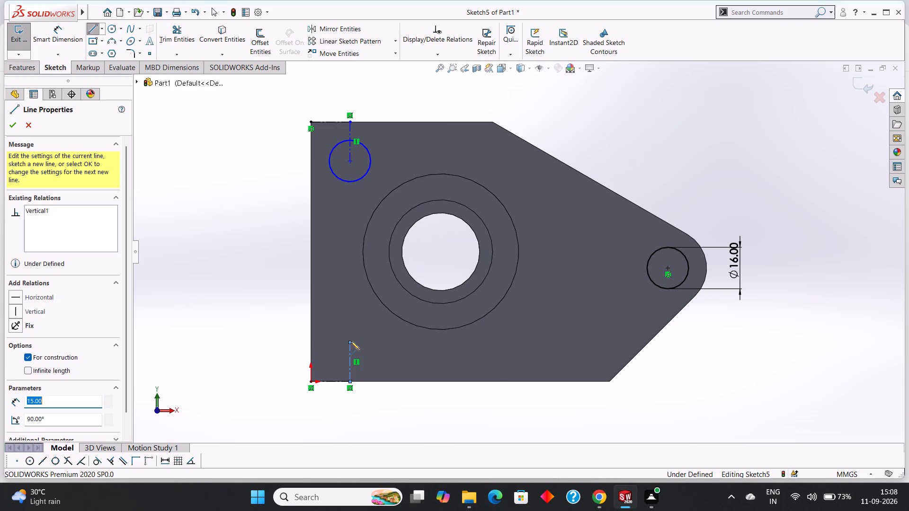
{"action": "right_click", "coordinate": [351, 341]}
{"action": "left_click", "coordinate": [363, 347]}
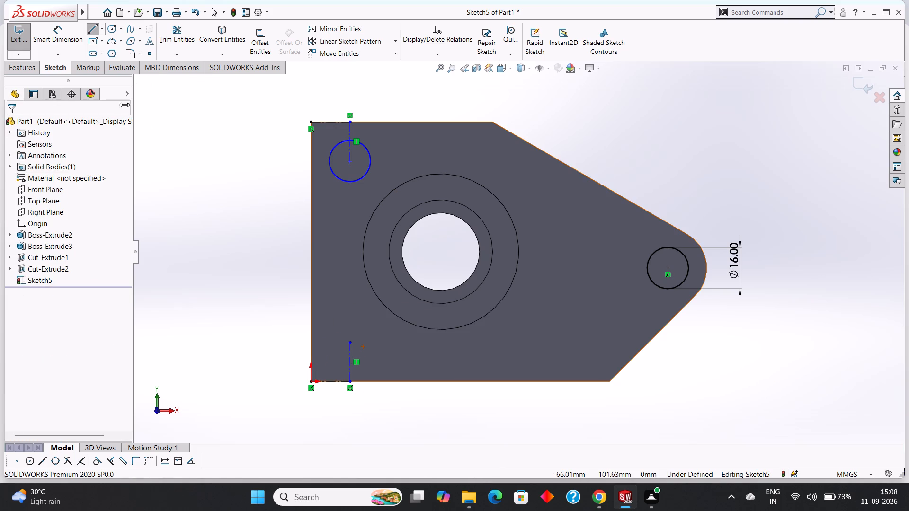
Sketch a circle of radius 8 mm centred on the free end of the lower vertical construction line.
{"action": "left_click", "coordinate": [122, 29]}
{"action": "left_click", "coordinate": [131, 40]}
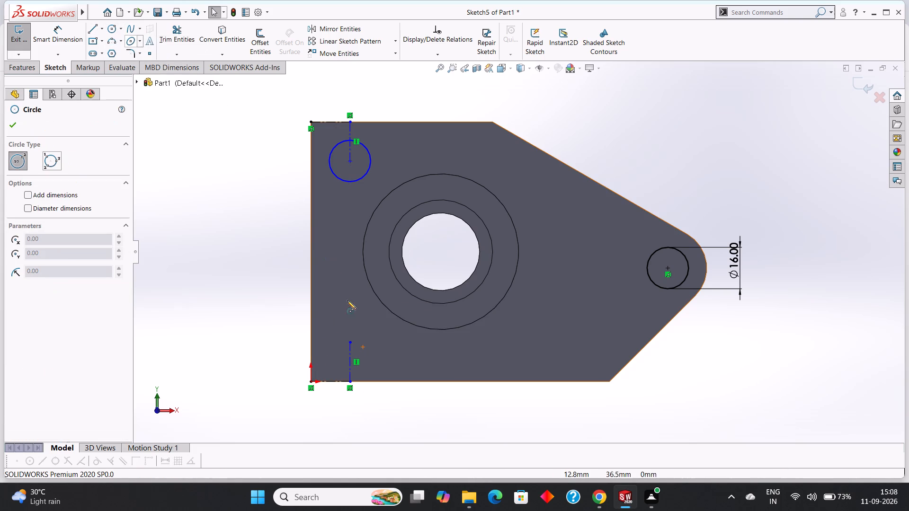
{"action": "left_click", "coordinate": [350, 343]}
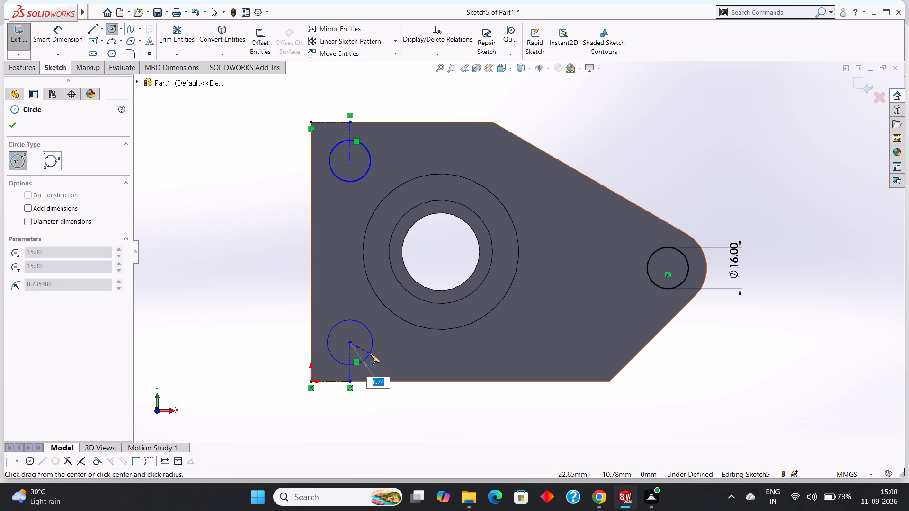
{"action": "key", "text": "8"}
{"action": "key", "text": "Return"}
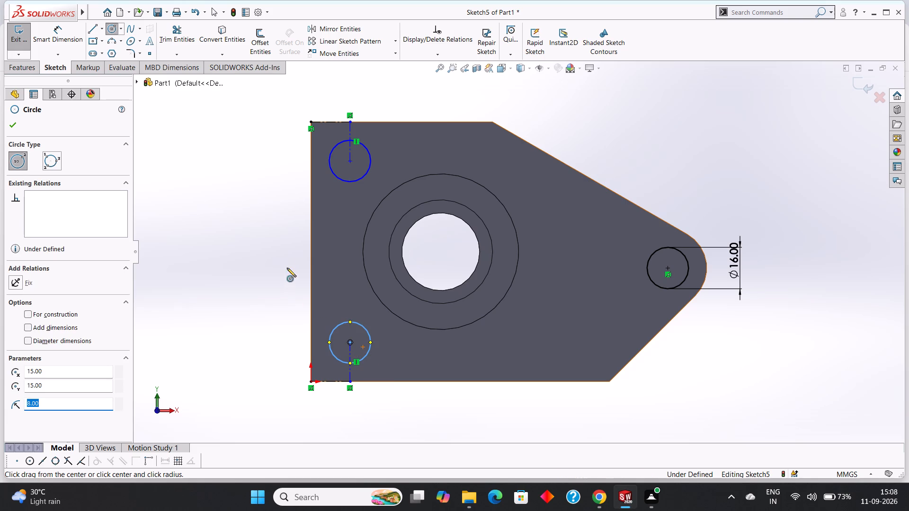
{"action": "left_click", "coordinate": [18, 123]}
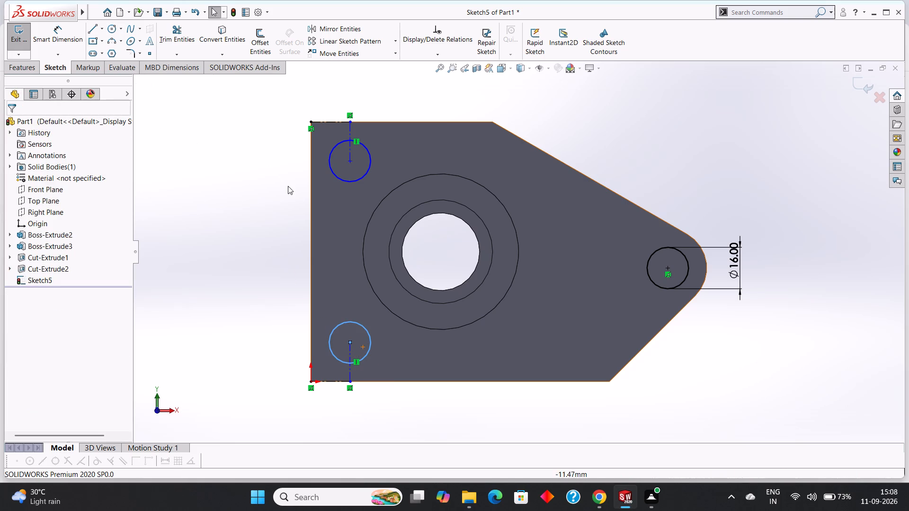
Delete the horizontal and vertical construction lines at the plate's upper-left and lower-left corners, keeping the circles.
{"action": "right_click", "coordinate": [338, 121]}
{"action": "left_click", "coordinate": [374, 267]}
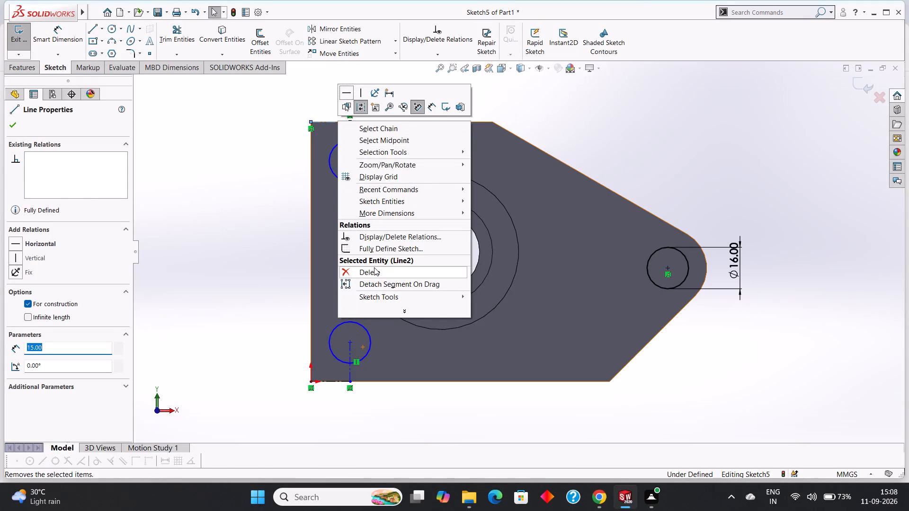
{"action": "right_click", "coordinate": [351, 130]}
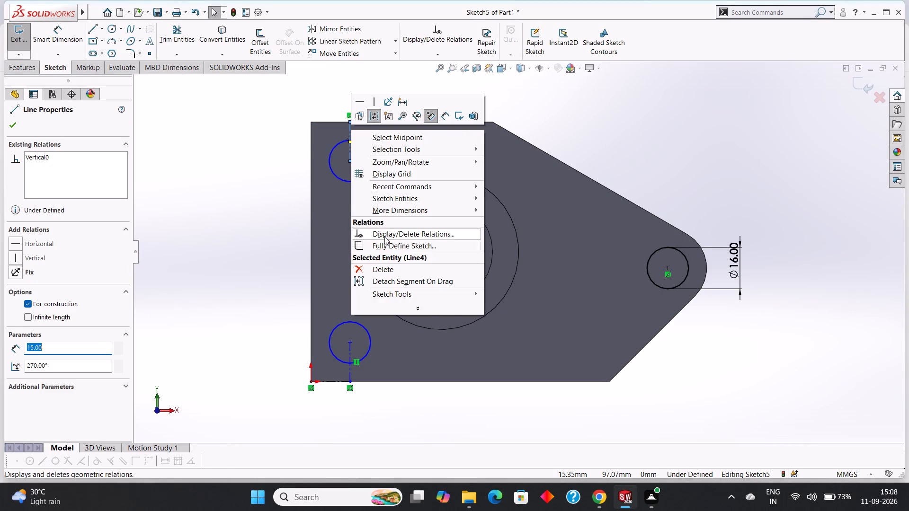
{"action": "left_click", "coordinate": [389, 266]}
{"action": "right_click", "coordinate": [351, 351]}
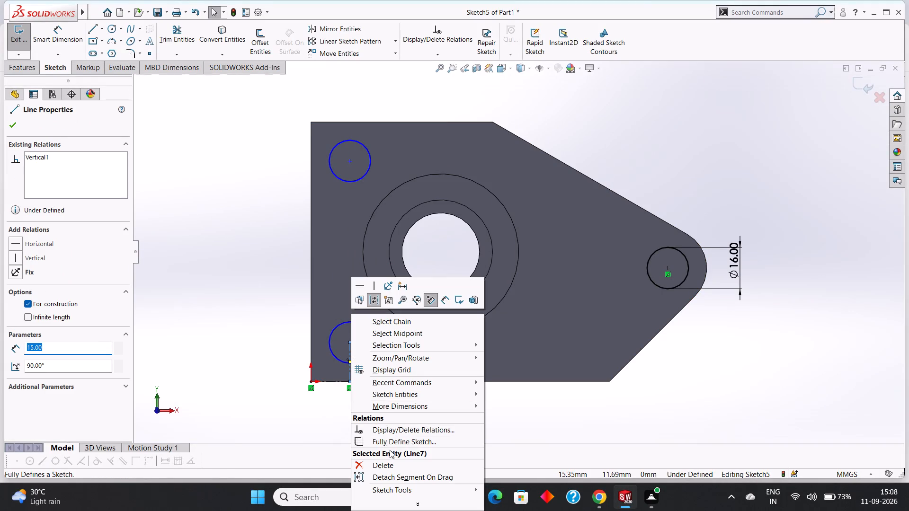
{"action": "left_click", "coordinate": [393, 463]}
{"action": "right_click", "coordinate": [334, 384]}
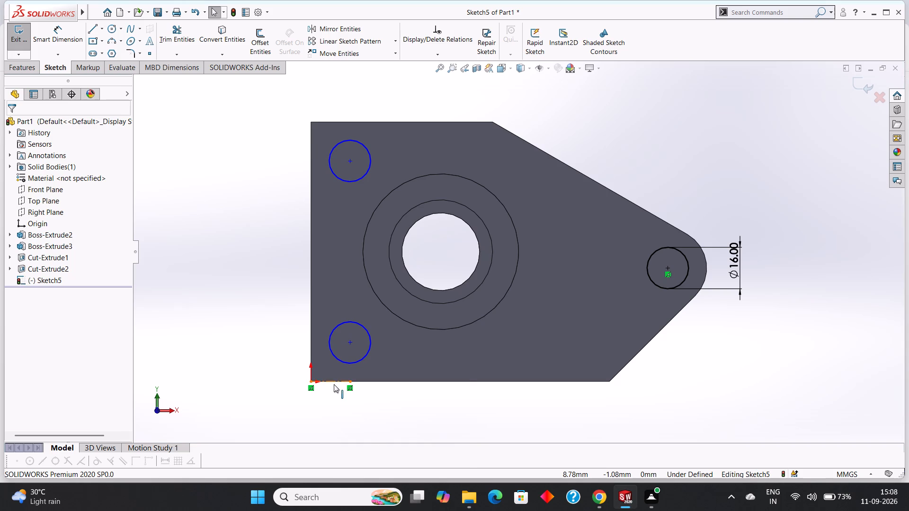
{"action": "left_click", "coordinate": [375, 466]}
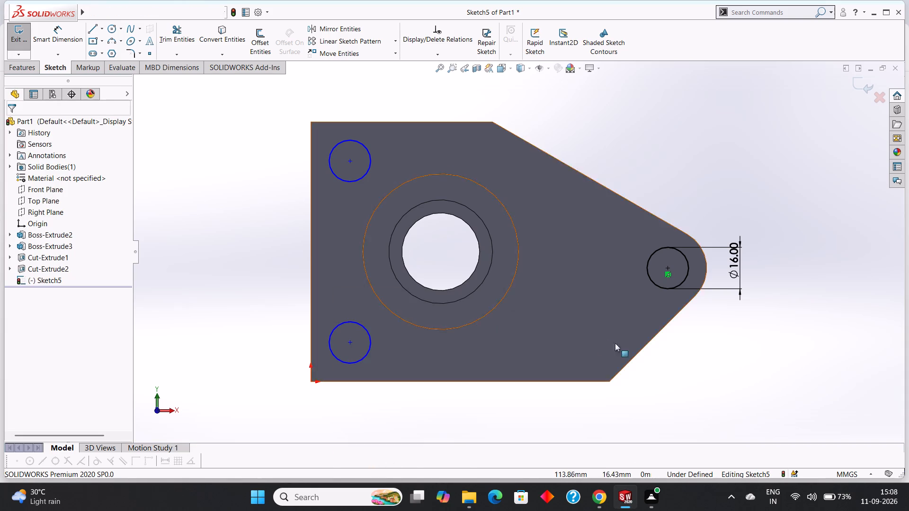
Extrude-cut the three sketched circles Through All to make the holes at the plate's tip and two corners.
{"action": "middle_click_drag", "start_coordinate": [726, 379], "coordinate": [712, 276]}
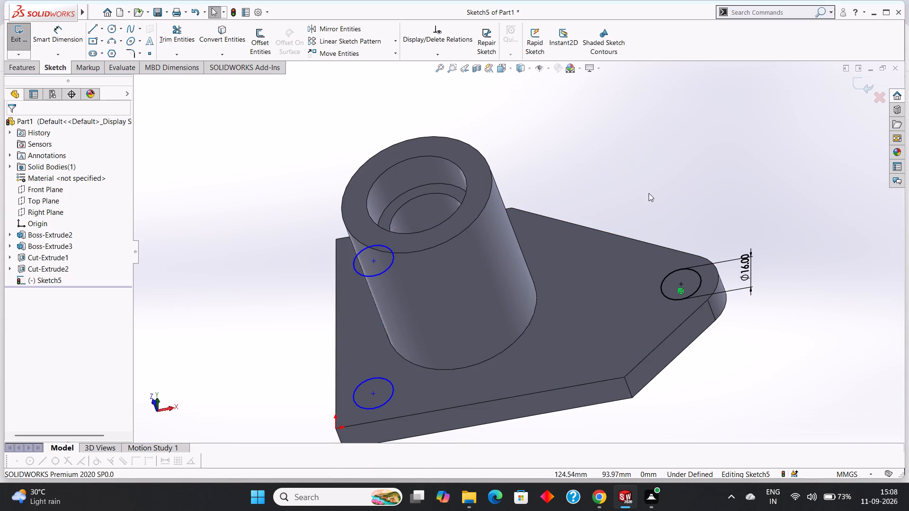
{"action": "middle_click_drag", "start_coordinate": [649, 193], "coordinate": [672, 182]}
{"action": "left_click", "coordinate": [28, 69]}
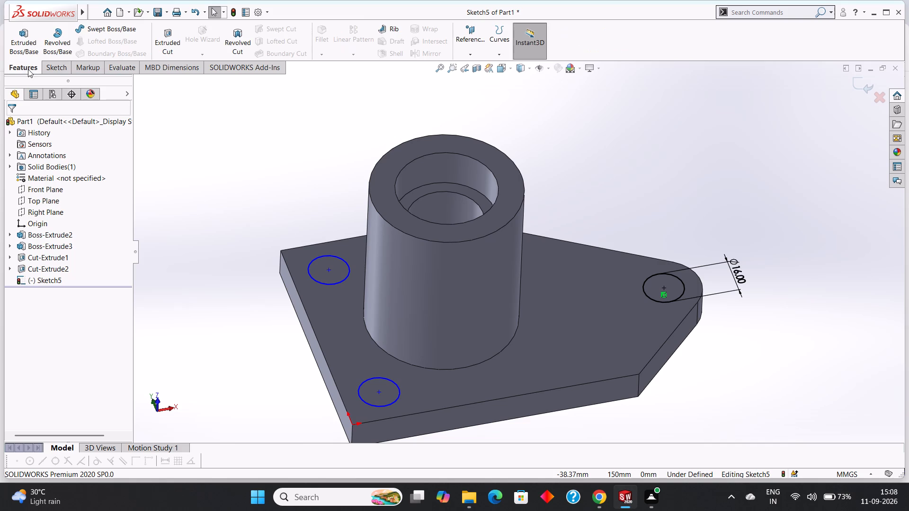
{"action": "left_click", "coordinate": [155, 37]}
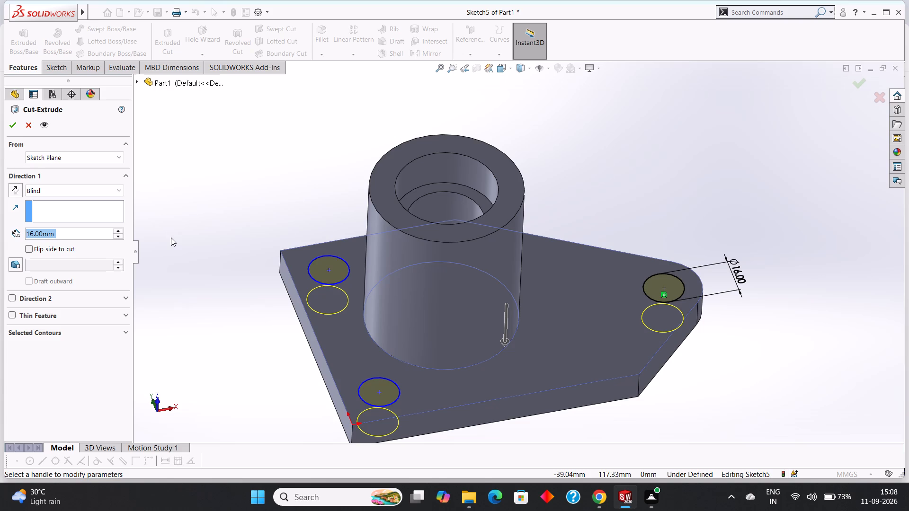
{"action": "middle_click_drag", "start_coordinate": [171, 238], "coordinate": [173, 198]}
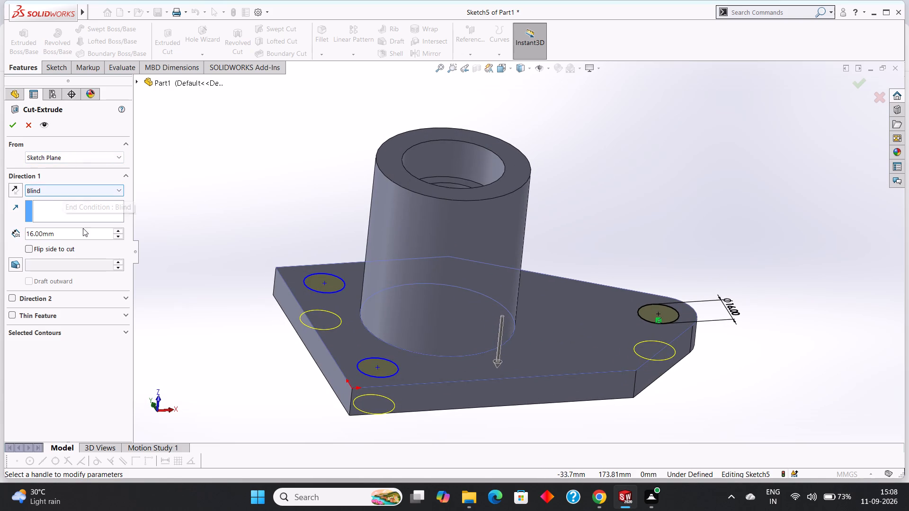
{"action": "left_click", "coordinate": [82, 237]}
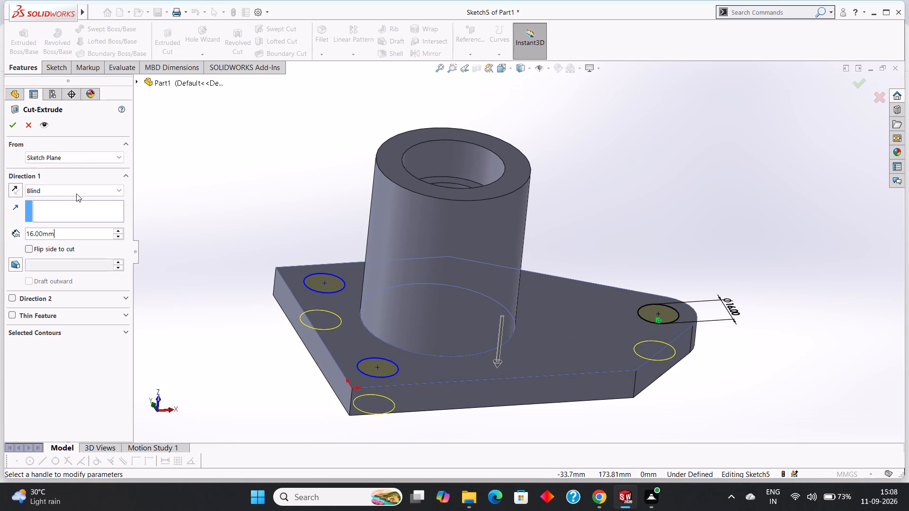
{"action": "left_click", "coordinate": [77, 191]}
{"action": "left_click", "coordinate": [71, 210]}
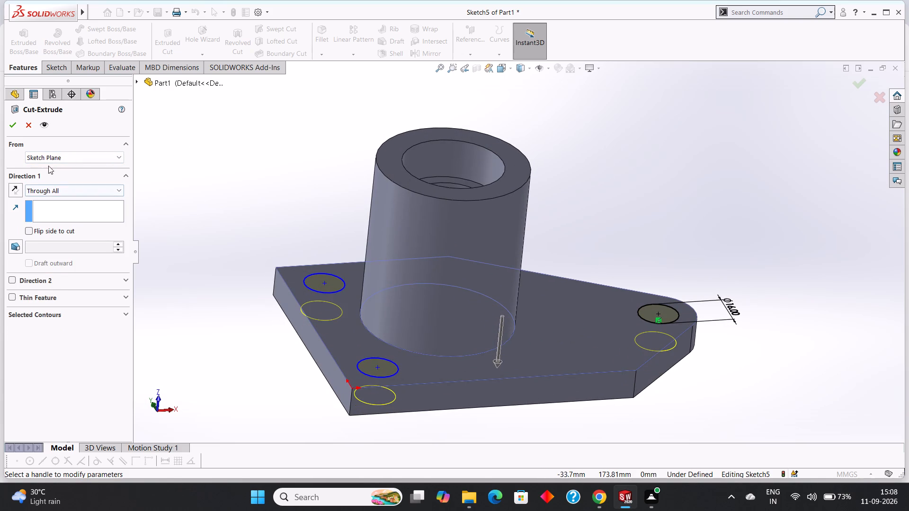
{"action": "left_click", "coordinate": [15, 127]}
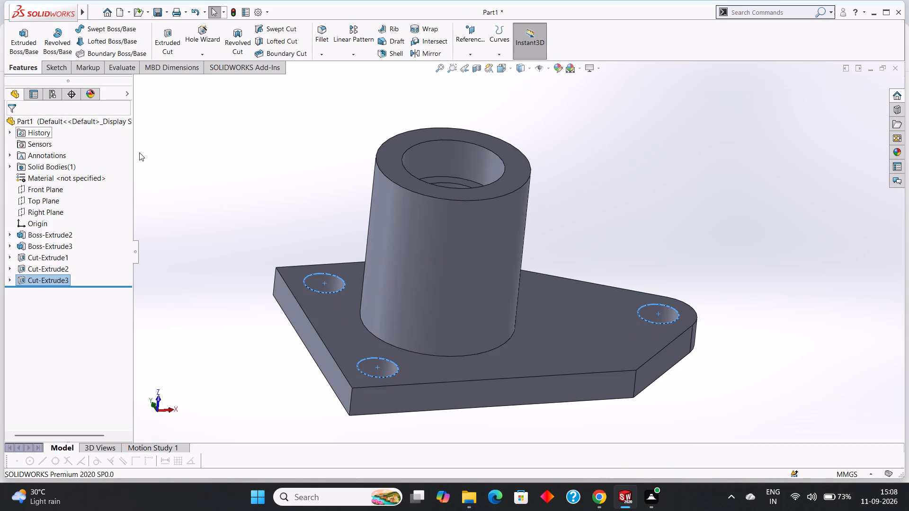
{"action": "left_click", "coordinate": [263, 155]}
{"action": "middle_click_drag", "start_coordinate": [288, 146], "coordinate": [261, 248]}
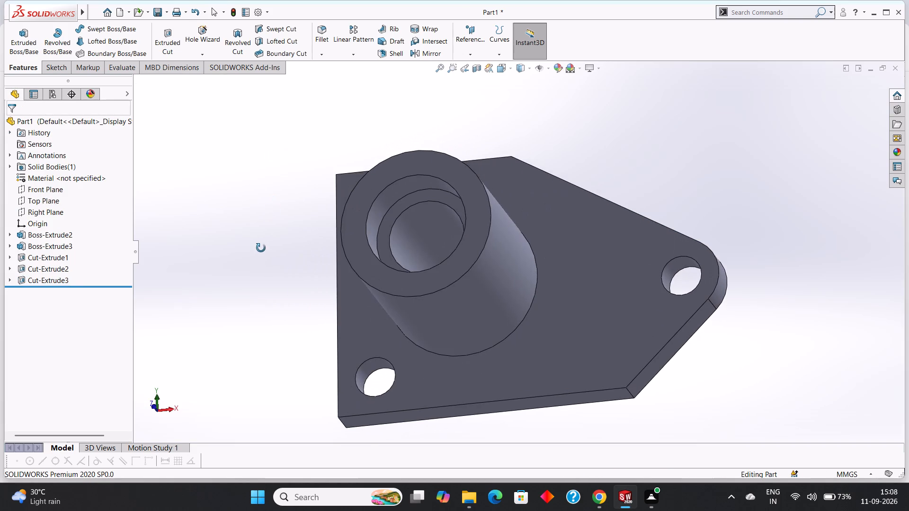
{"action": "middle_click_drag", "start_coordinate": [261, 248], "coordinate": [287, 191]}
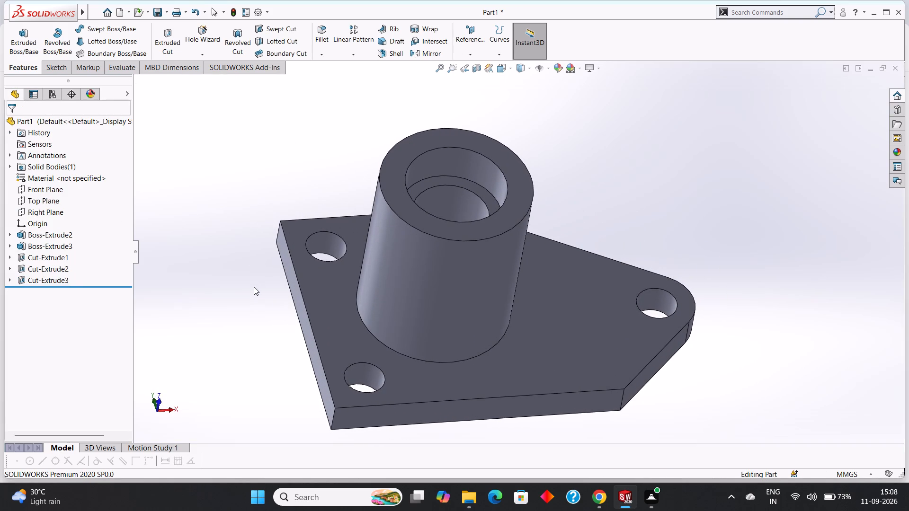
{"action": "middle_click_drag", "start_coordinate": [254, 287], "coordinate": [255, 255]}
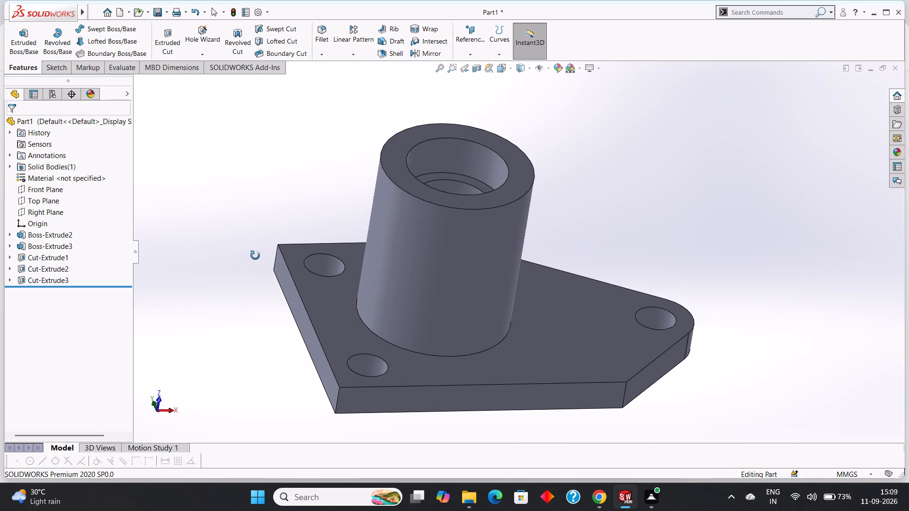
Examine the bored boss and the plate with its three through holes from several angles.
{"action": "middle_click_drag", "start_coordinate": [255, 255], "coordinate": [249, 259]}
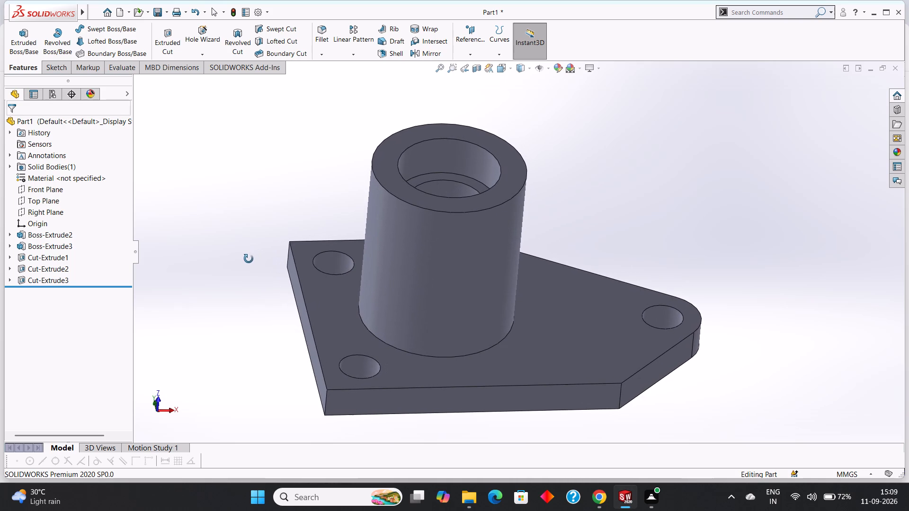
{"action": "middle_click_drag", "start_coordinate": [249, 259], "coordinate": [240, 272]}
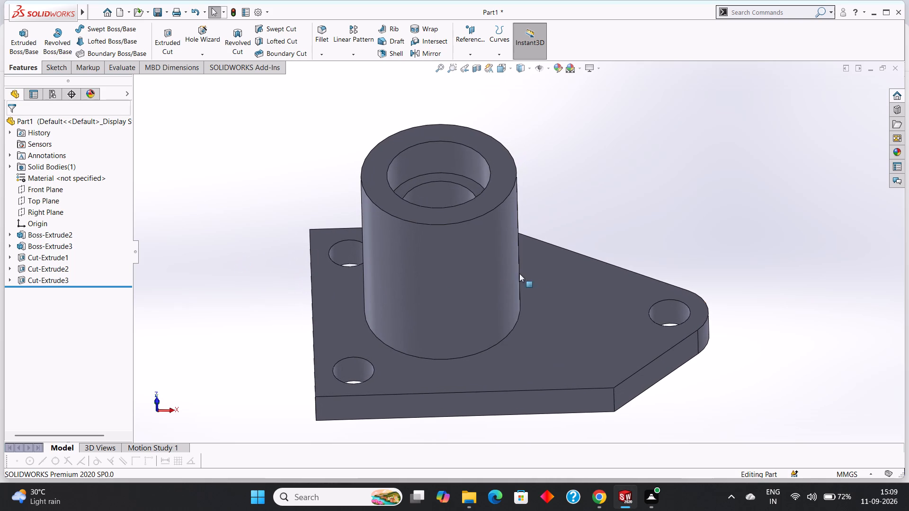
{"action": "middle_click_drag", "start_coordinate": [689, 221], "coordinate": [664, 253]}
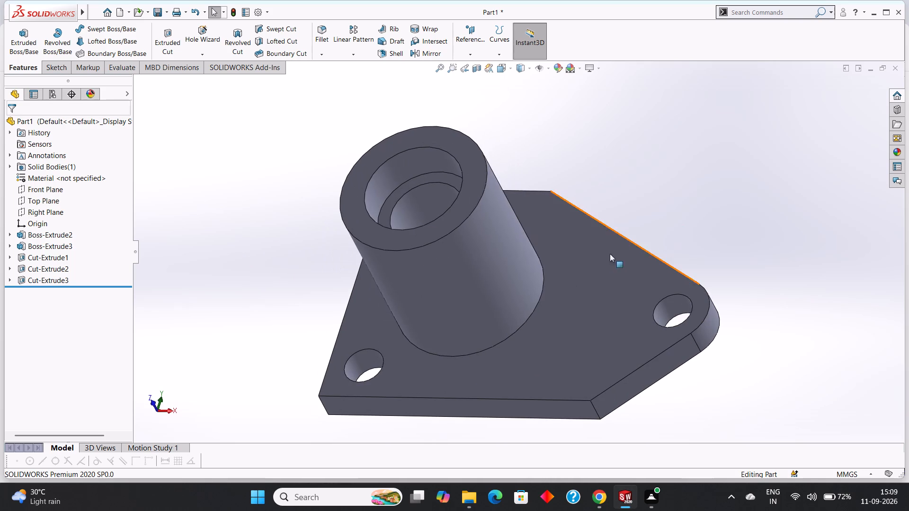
{"action": "left_click", "coordinate": [511, 248]}
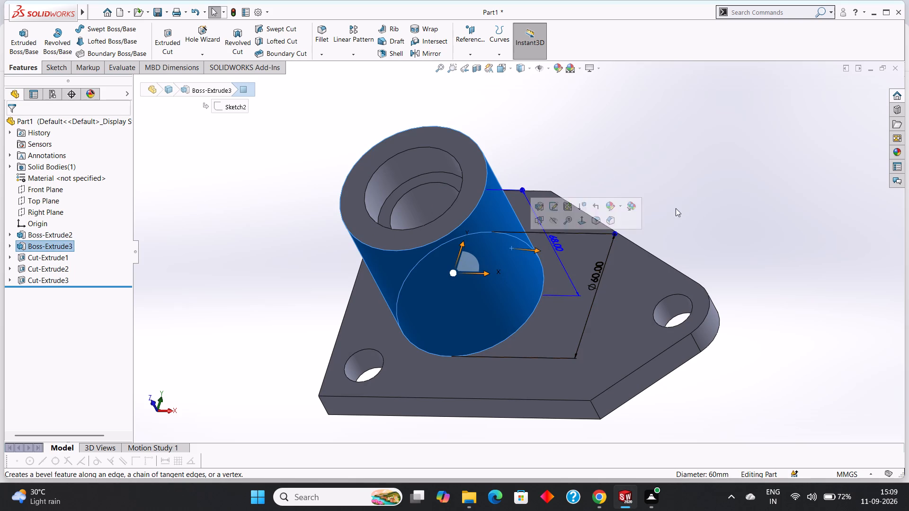
{"action": "key", "text": "ctrl+8"}
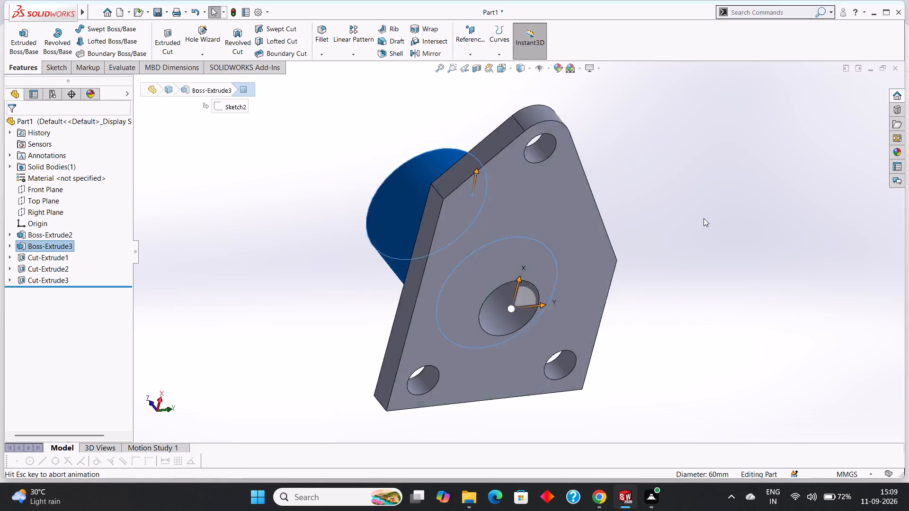
{"action": "key", "text": "Escape"}
{"action": "middle_click_drag", "start_coordinate": [646, 149], "coordinate": [632, 444]}
{"action": "left_click", "coordinate": [524, 249]}
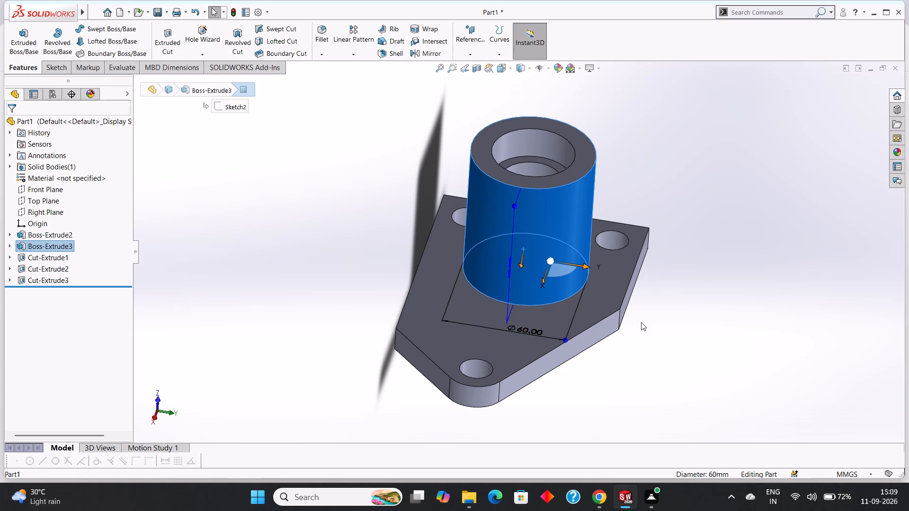
{"action": "key", "text": "Escape"}
{"action": "middle_click_drag", "start_coordinate": [621, 429], "coordinate": [690, 427]}
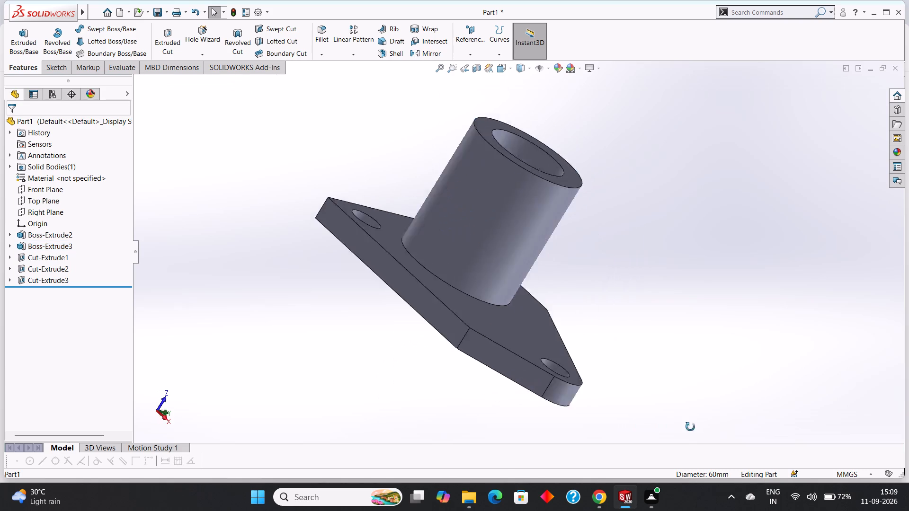
{"action": "middle_click_drag", "start_coordinate": [690, 427], "coordinate": [700, 460]}
{"action": "middle_click_drag", "start_coordinate": [246, 247], "coordinate": [208, 322]}
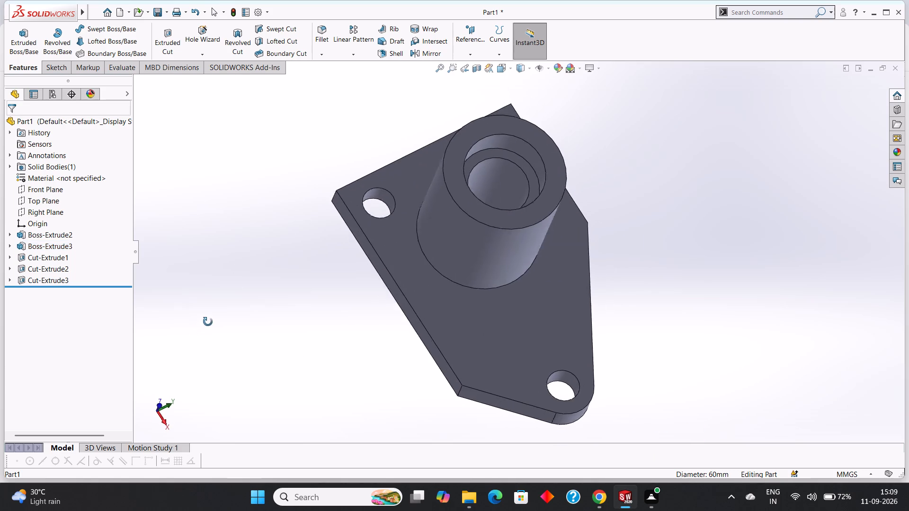
{"action": "middle_click_drag", "start_coordinate": [208, 322], "coordinate": [225, 321]}
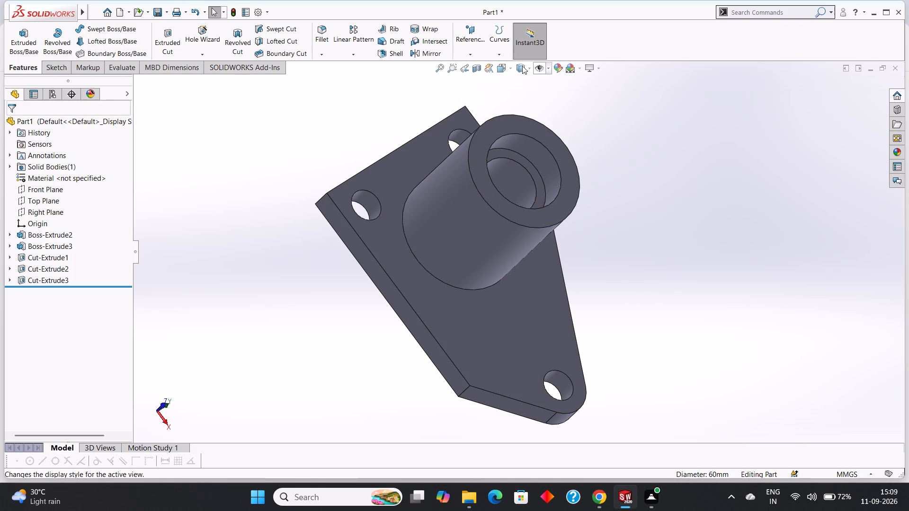
Create a reference plane parallel to the Right Plane at an offset distance of 50 mm.
{"action": "left_click", "coordinate": [477, 55]}
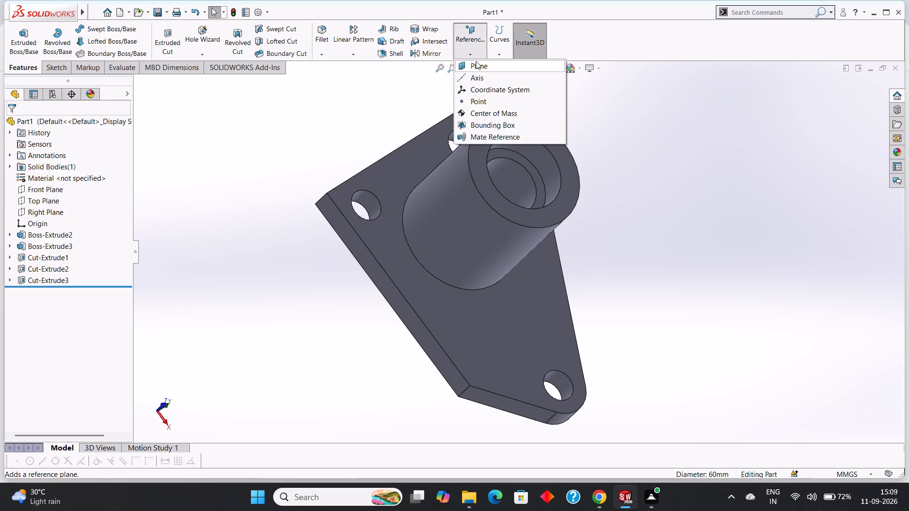
{"action": "left_click", "coordinate": [476, 63]}
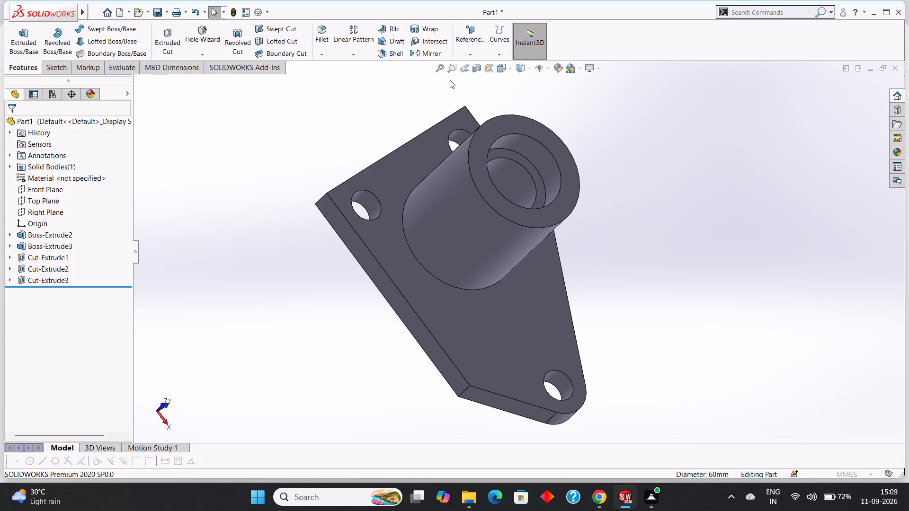
{"action": "left_click", "coordinate": [138, 80]}
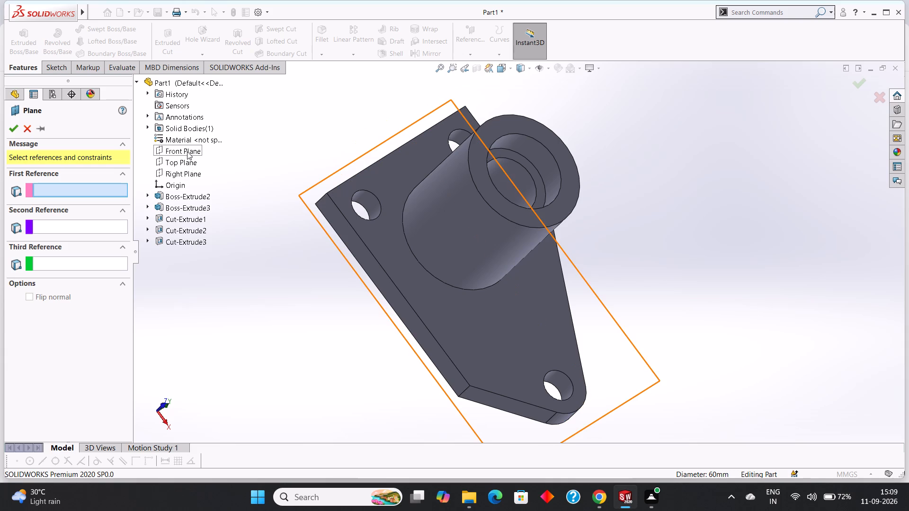
{"action": "left_click", "coordinate": [190, 173]}
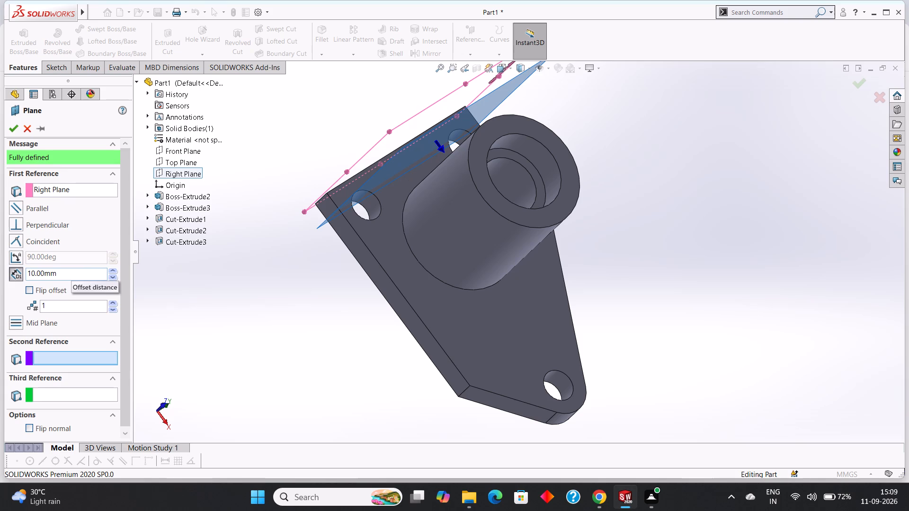
{"action": "left_click_drag", "start_coordinate": [73, 275], "coordinate": [23, 277]}
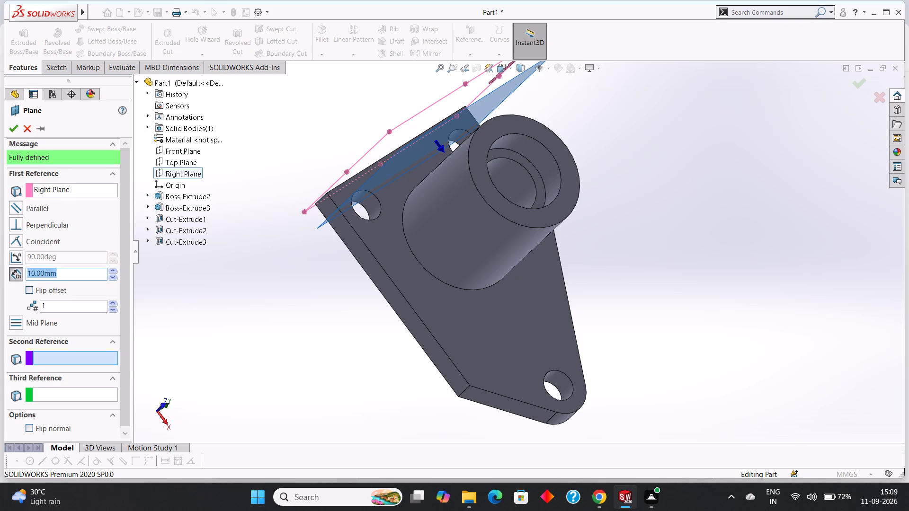
{"action": "middle_click_drag", "start_coordinate": [237, 290], "coordinate": [241, 310]}
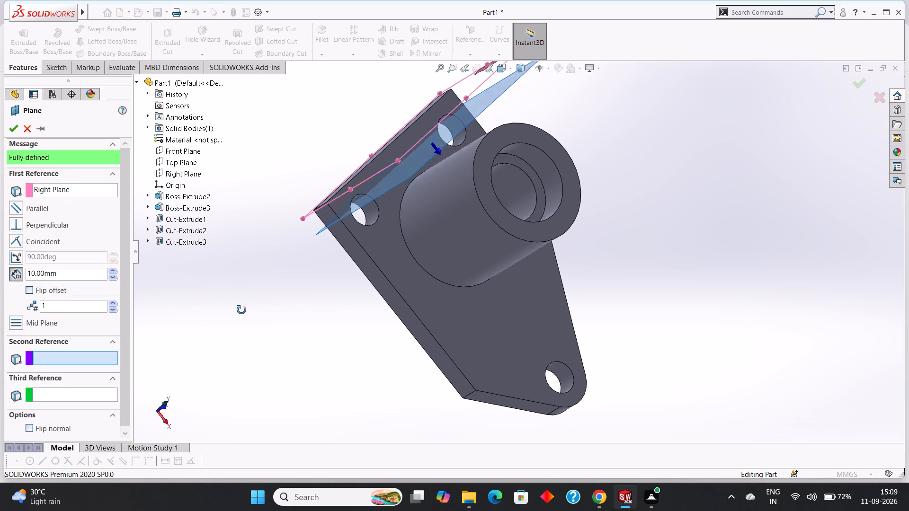
{"action": "middle_click_drag", "start_coordinate": [241, 310], "coordinate": [246, 290]}
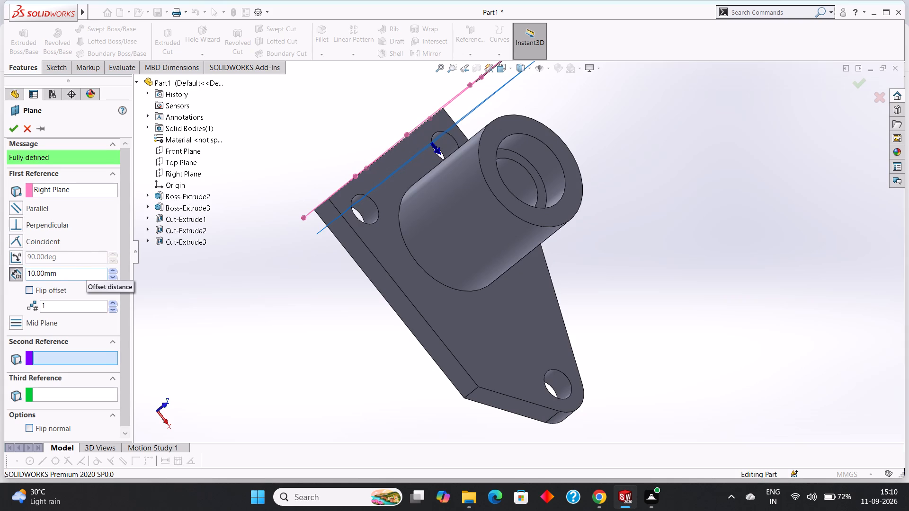
{"action": "left_click_drag", "start_coordinate": [83, 272], "coordinate": [65, 277]}
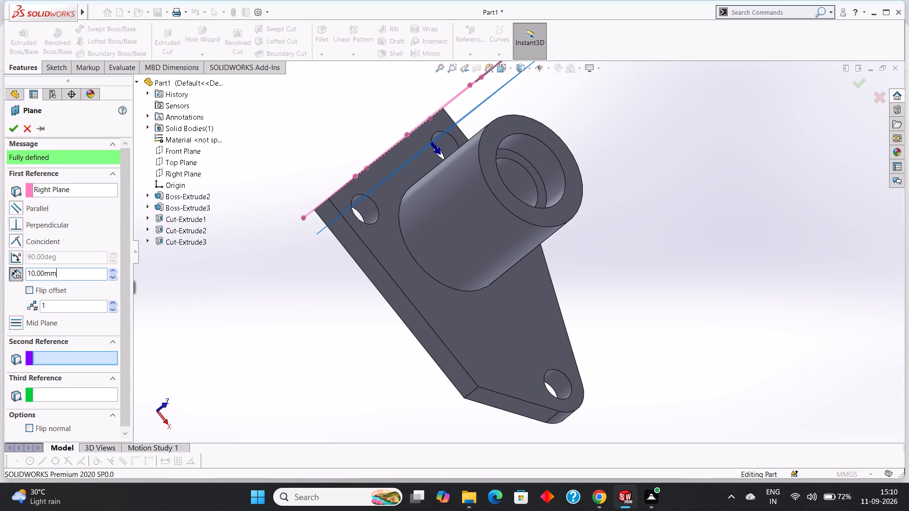
{"action": "left_click_drag", "start_coordinate": [65, 277], "coordinate": [21, 275]}
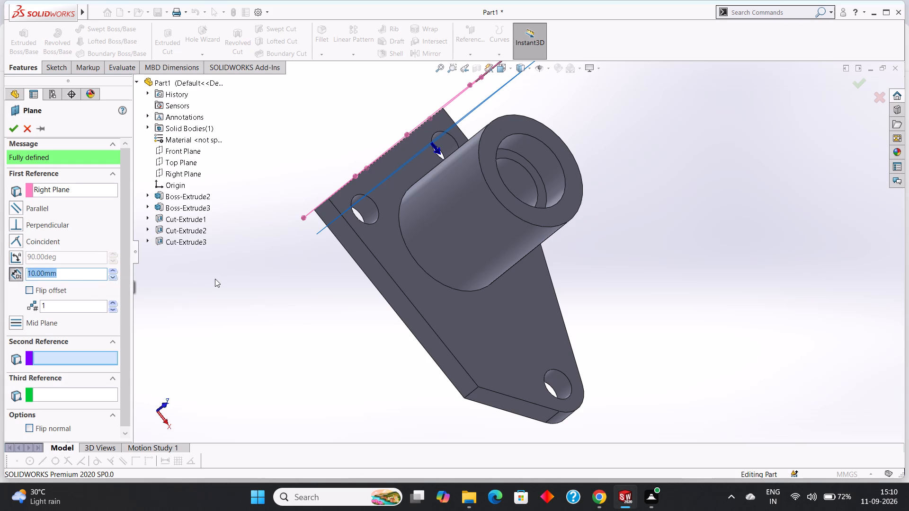
{"action": "middle_click_drag", "start_coordinate": [215, 279], "coordinate": [218, 265]}
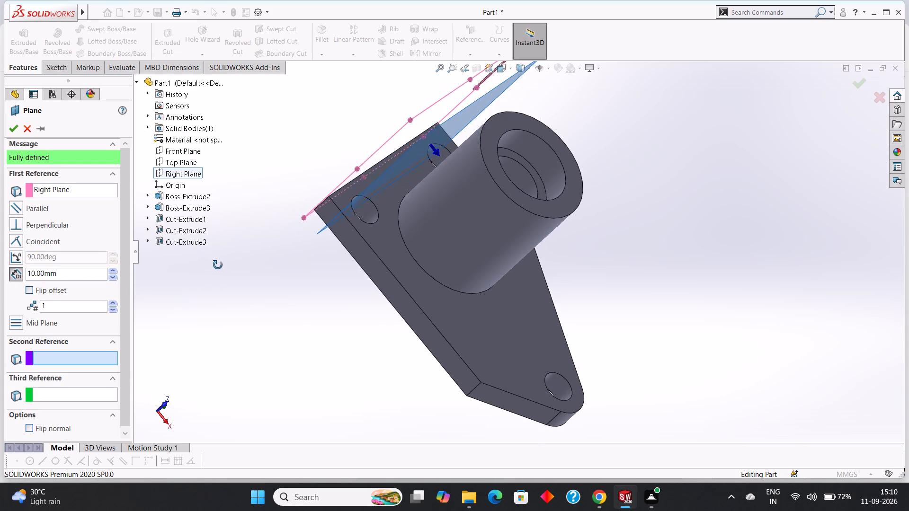
{"action": "middle_click_drag", "start_coordinate": [218, 265], "coordinate": [218, 267]}
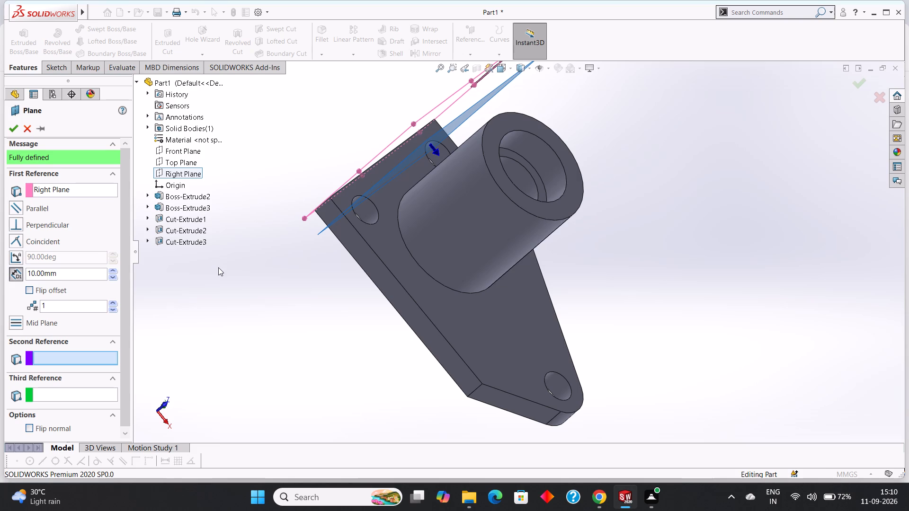
{"action": "left_click_drag", "start_coordinate": [74, 271], "coordinate": [28, 275]}
{"action": "left_click_drag", "start_coordinate": [28, 275], "coordinate": [25, 275]}
{"action": "type", "text": "20"}
{"action": "key", "text": "Return"}
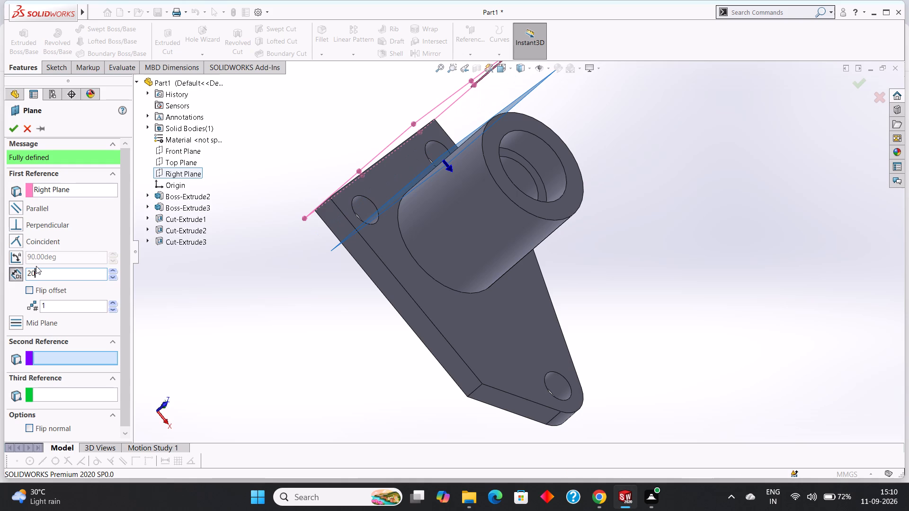
{"action": "left_click_drag", "start_coordinate": [64, 272], "coordinate": [22, 284]}
{"action": "type", "text": "50"}
{"action": "key", "text": "Return"}
{"action": "middle_click_drag", "start_coordinate": [663, 283], "coordinate": [655, 269]}
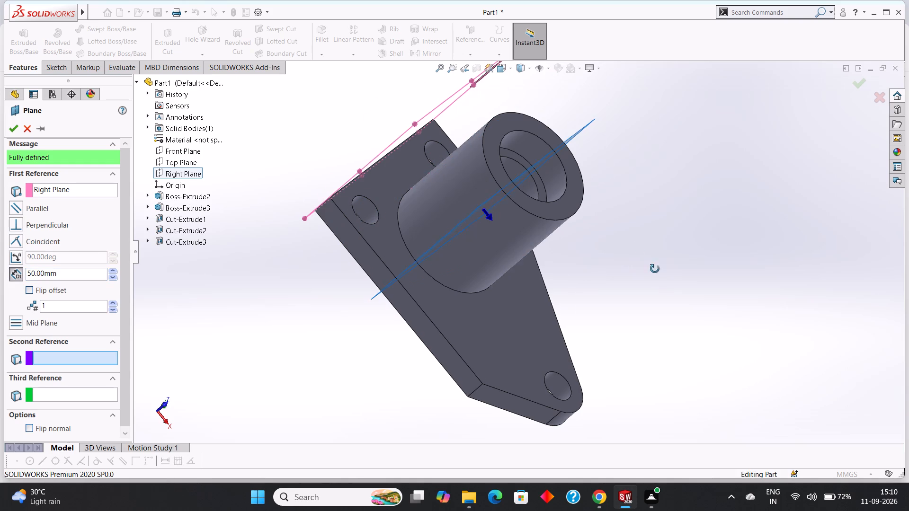
{"action": "middle_click_drag", "start_coordinate": [655, 269], "coordinate": [631, 340]}
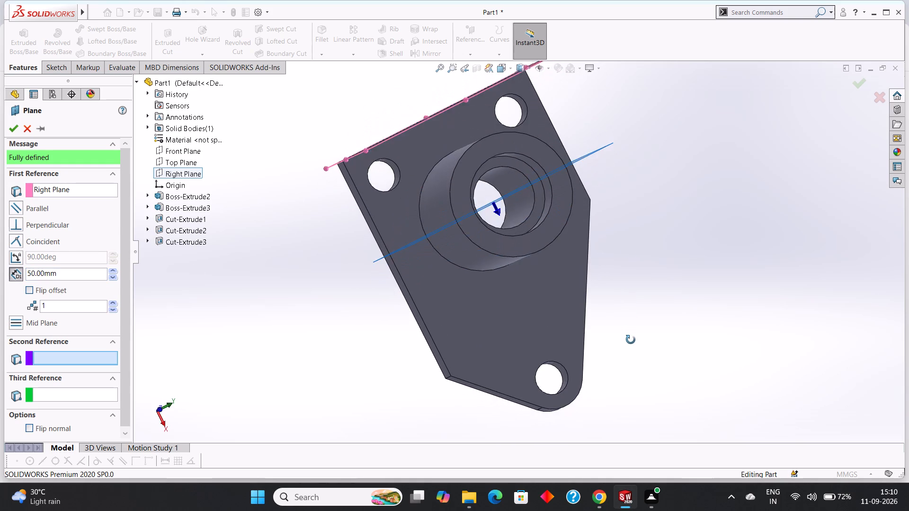
{"action": "middle_click_drag", "start_coordinate": [631, 340], "coordinate": [621, 305]}
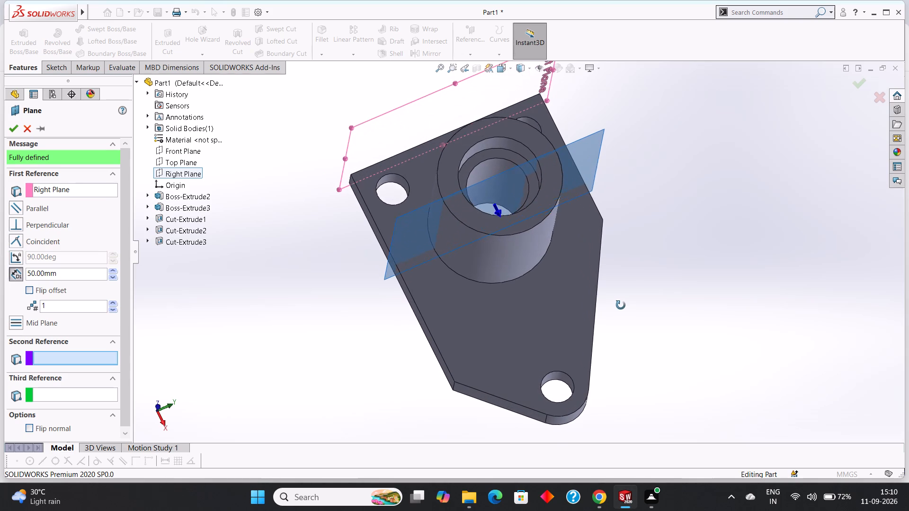
{"action": "middle_click_drag", "start_coordinate": [621, 305], "coordinate": [620, 305]}
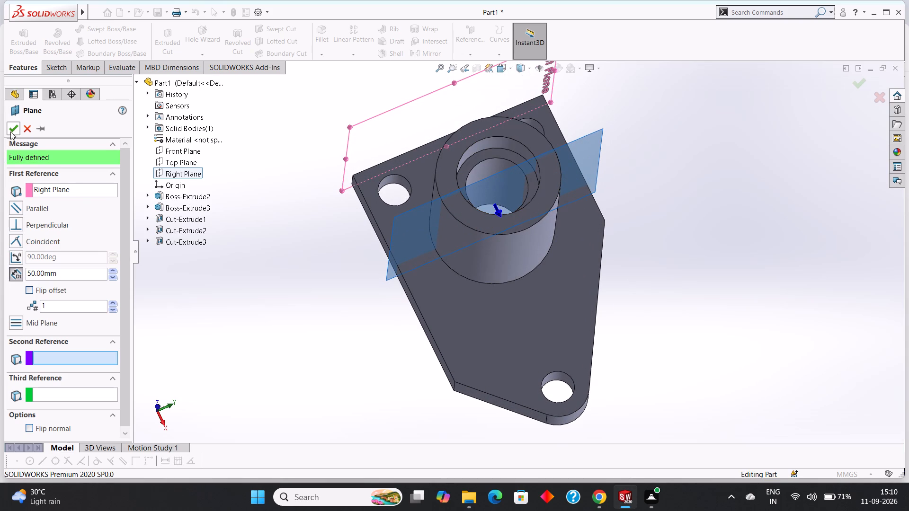
{"action": "left_click", "coordinate": [12, 128]}
{"action": "left_click", "coordinate": [719, 152]}
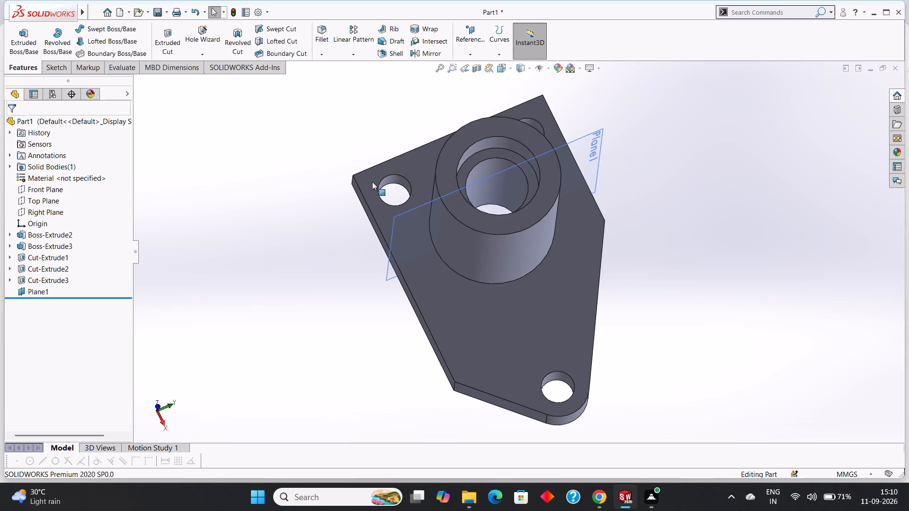
Edit the new reference plane so its offset from the Right Plane is 80 mm.
{"action": "left_click", "coordinate": [404, 211]}
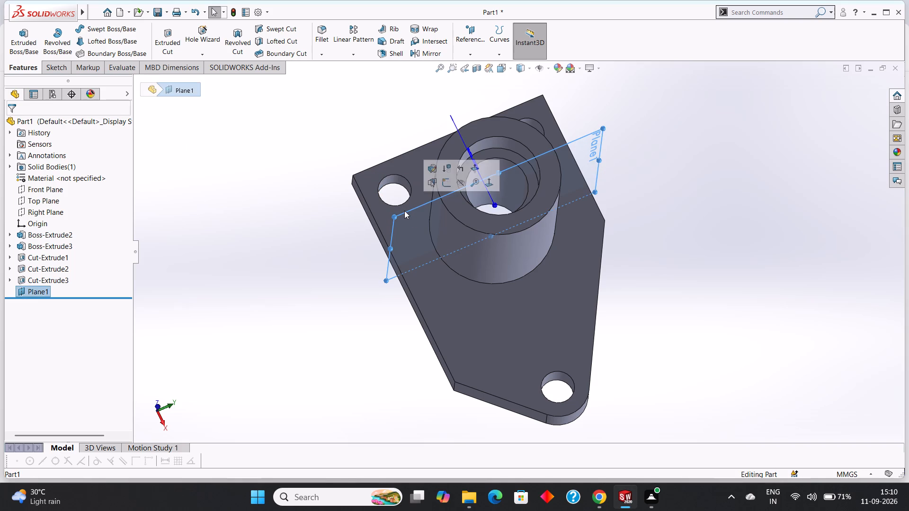
{"action": "right_click", "coordinate": [404, 211]}
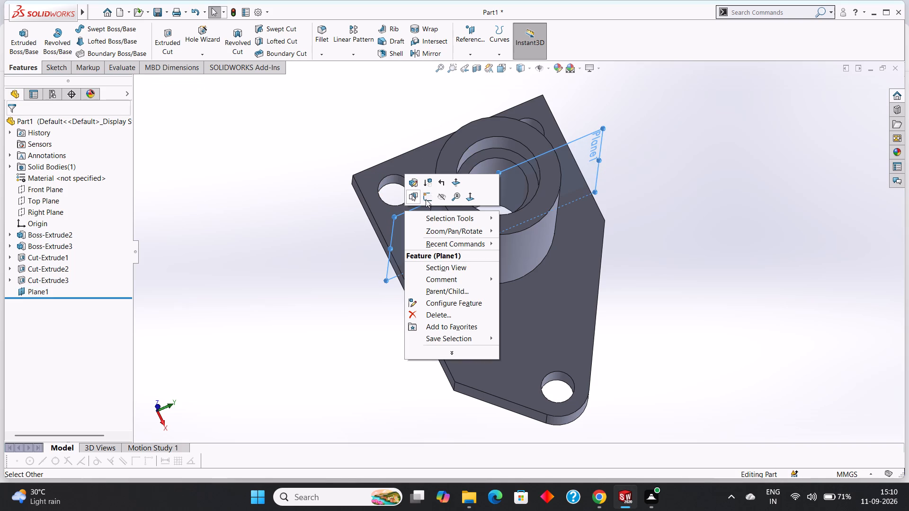
{"action": "left_click", "coordinate": [410, 185]}
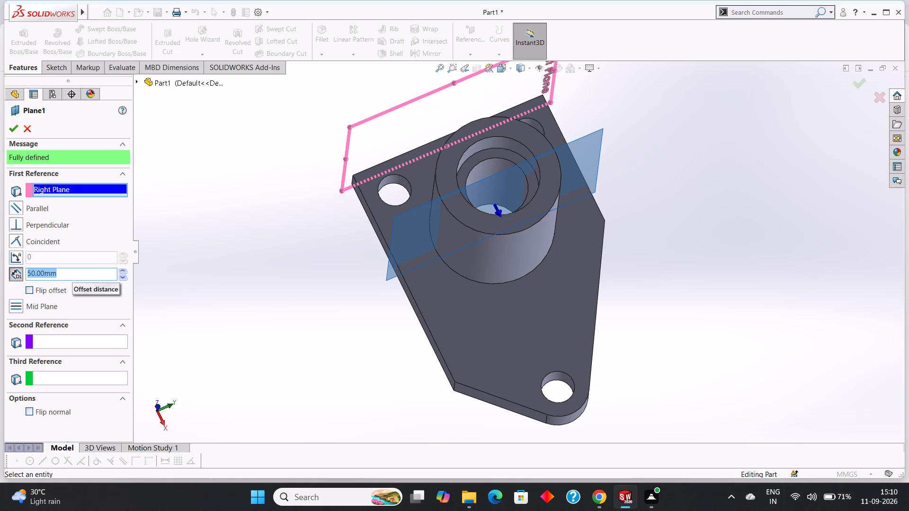
{"action": "type", "text": "80"}
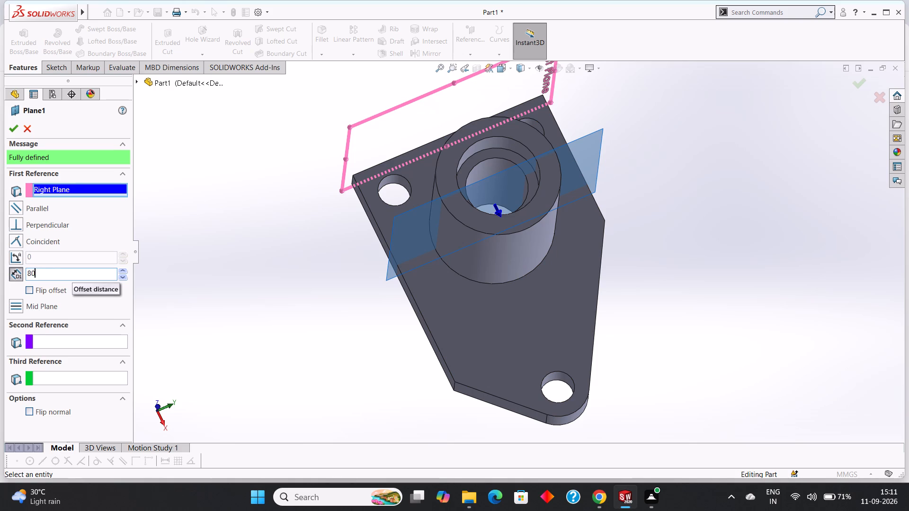
{"action": "key", "text": "Return"}
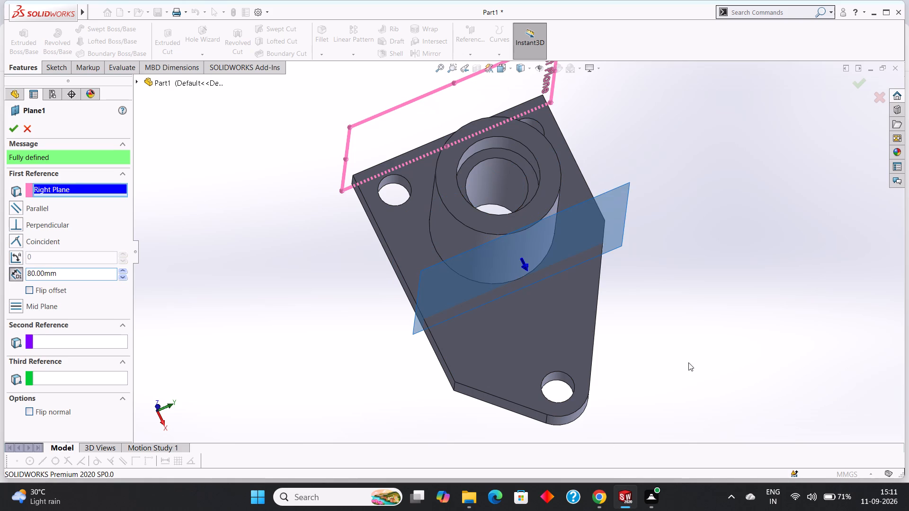
{"action": "middle_click_drag", "start_coordinate": [689, 362], "coordinate": [695, 375]}
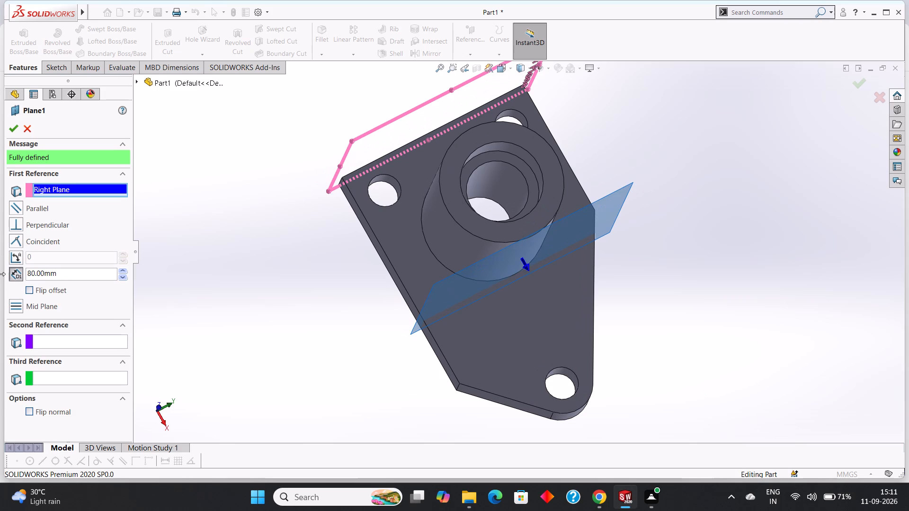
{"action": "left_click", "coordinate": [18, 127]}
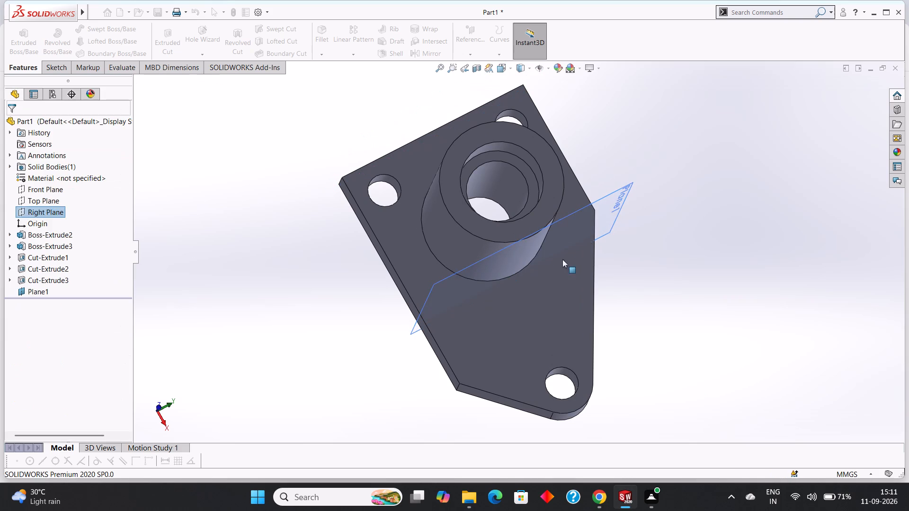
Examine the offset reference plane's position relative to the bored boss and the plate, square-on and from several angles.
{"action": "left_click", "coordinate": [696, 248]}
{"action": "left_click", "coordinate": [609, 192]}
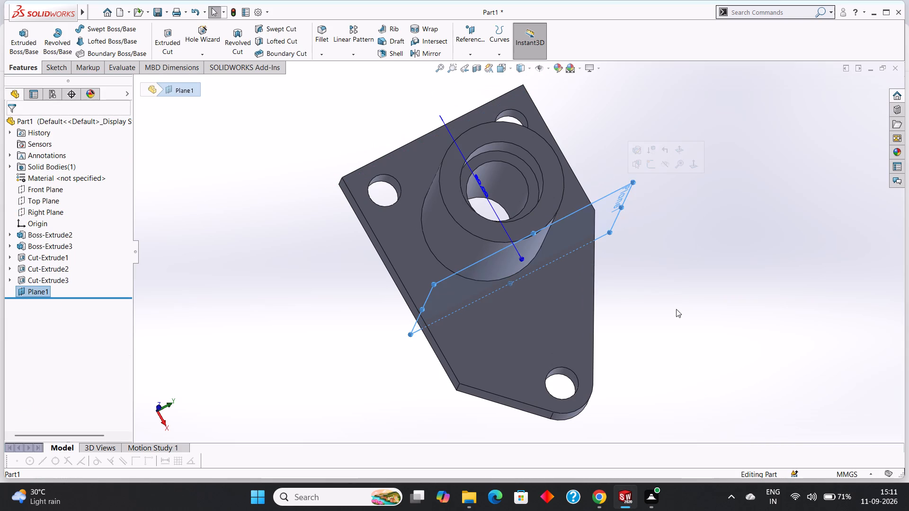
{"action": "key", "text": "ctrl+8"}
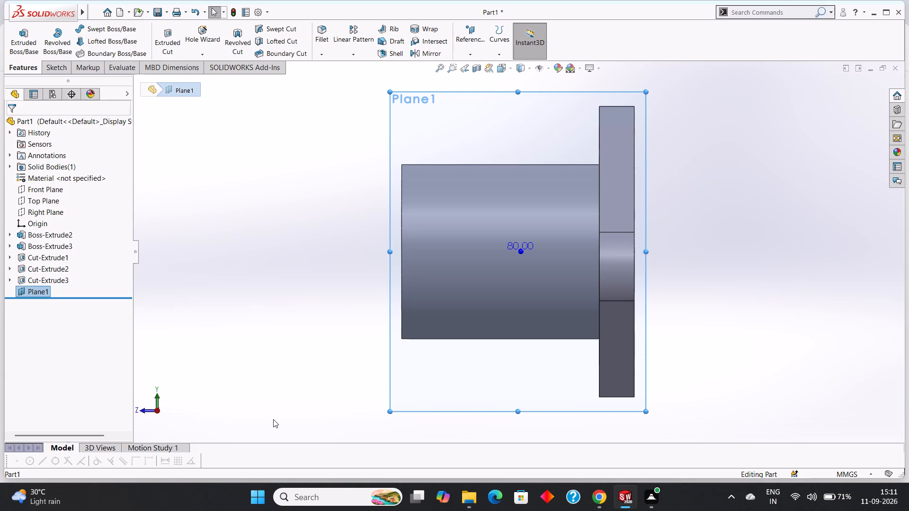
{"action": "middle_click_drag", "start_coordinate": [699, 244], "coordinate": [745, 261]}
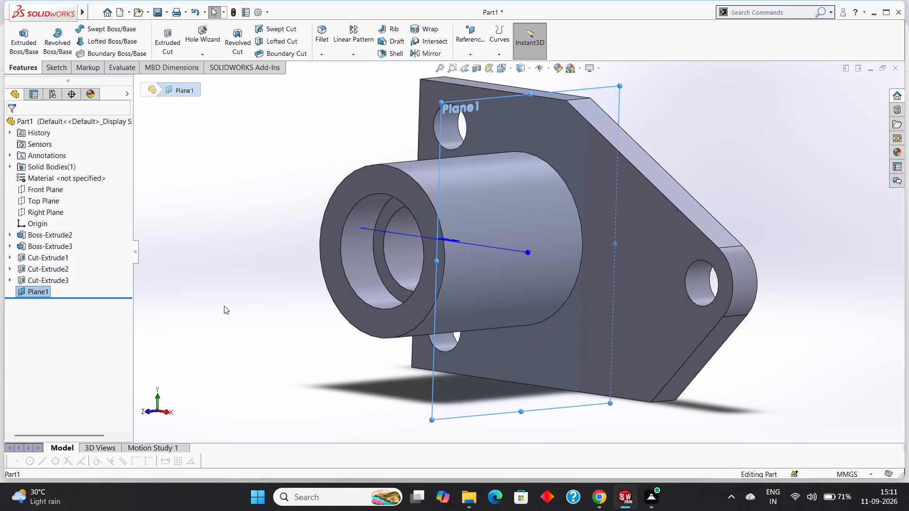
{"action": "middle_click_drag", "start_coordinate": [224, 306], "coordinate": [207, 229]}
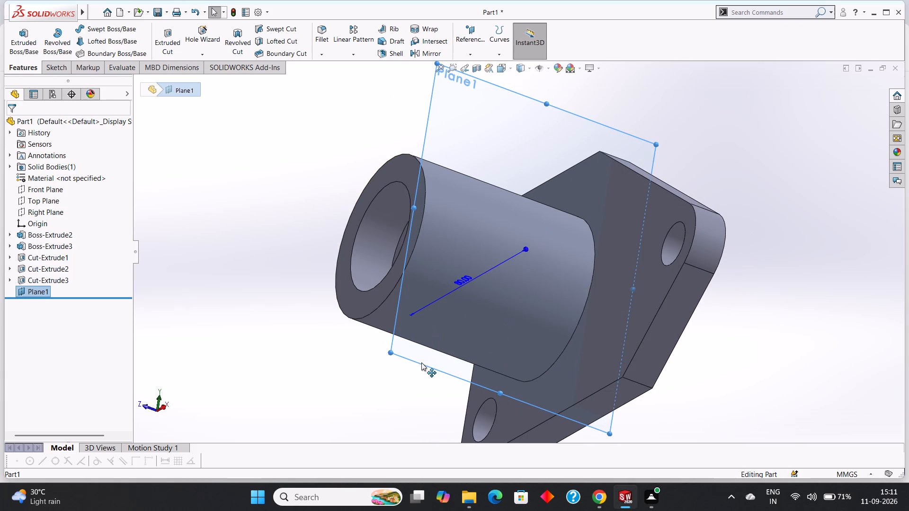
{"action": "left_click", "coordinate": [422, 363]}
{"action": "key", "text": "ctrl+8"}
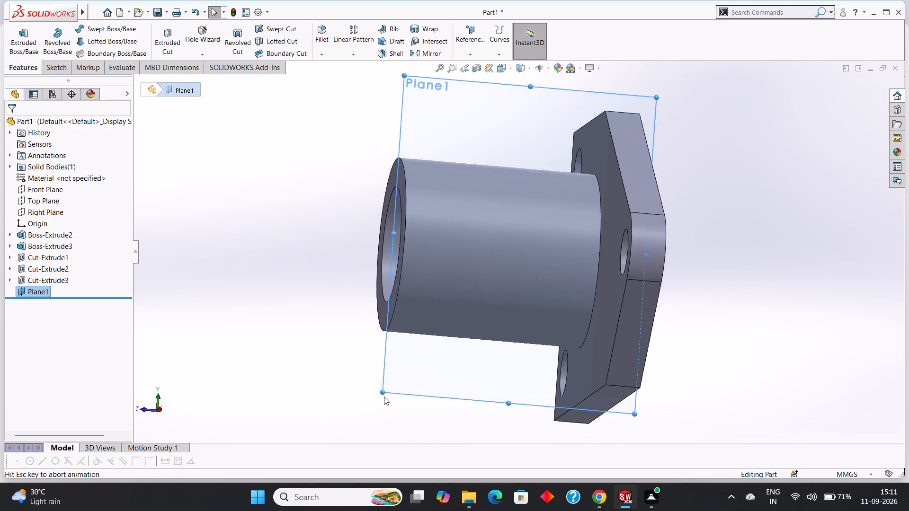
{"action": "middle_click_drag", "start_coordinate": [683, 225], "coordinate": [741, 266]}
{"action": "scroll", "coordinate": [741, 265], "scroll_direction": "down", "scroll_amount": 1}
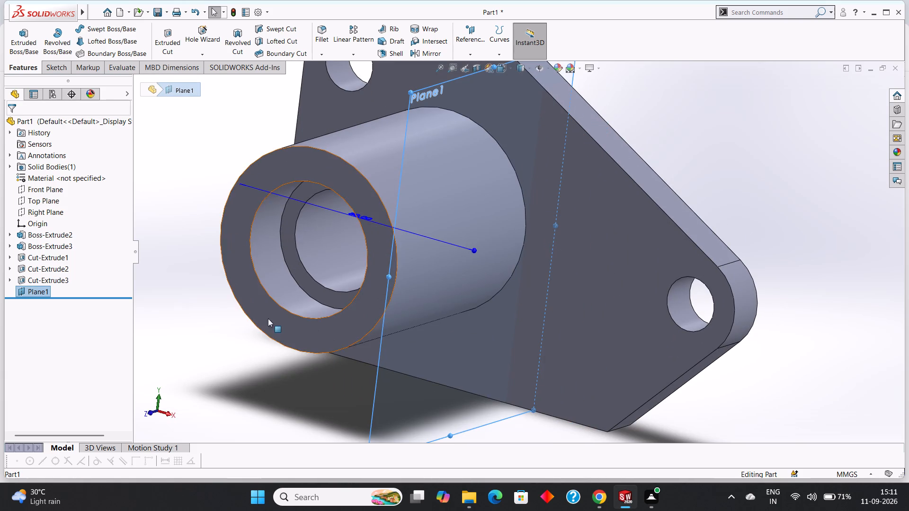
{"action": "middle_click", "coordinate": [238, 367]}
{"action": "scroll", "coordinate": [244, 381], "scroll_direction": "up", "scroll_amount": 1}
{"action": "middle_click_drag", "start_coordinate": [244, 381], "coordinate": [223, 271]}
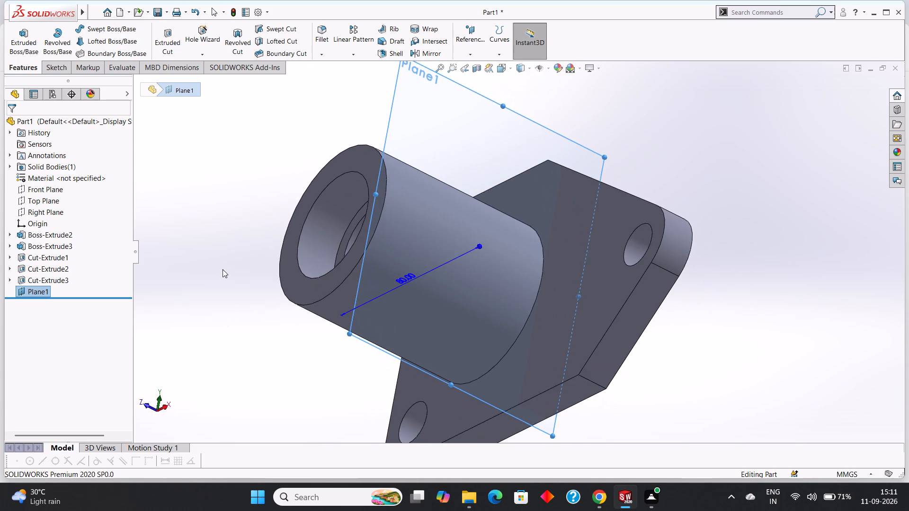
{"action": "middle_click_drag", "start_coordinate": [696, 211], "coordinate": [723, 237]}
{"action": "scroll", "coordinate": [767, 368], "scroll_direction": "up", "scroll_amount": 1}
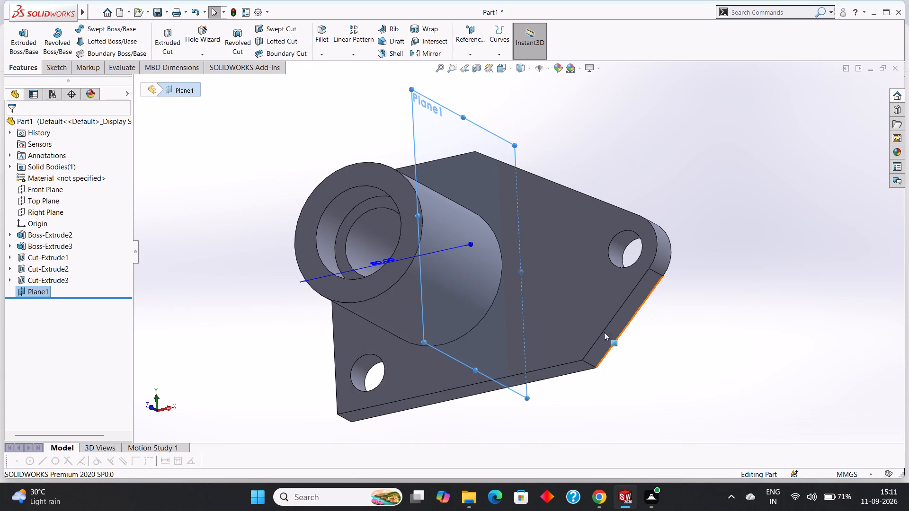
{"action": "left_click", "coordinate": [455, 232]}
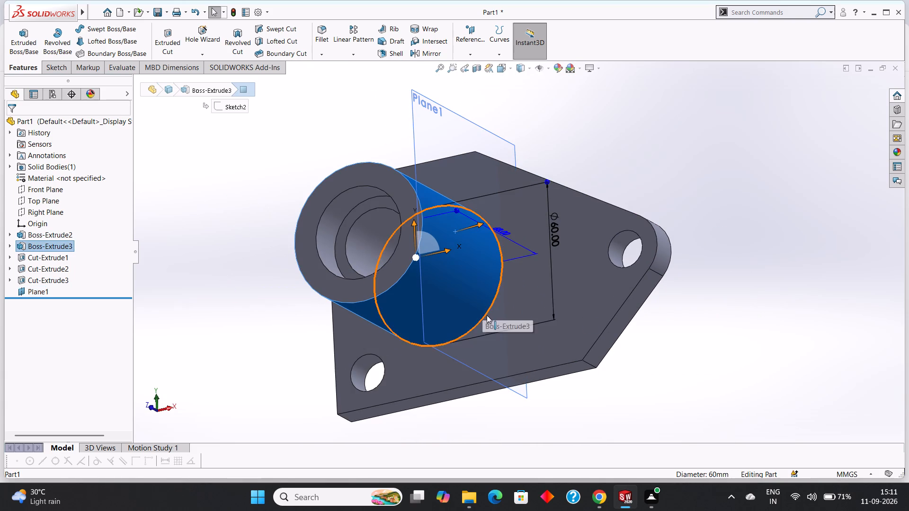
{"action": "key", "text": "ctrl+8"}
{"action": "middle_click_drag", "start_coordinate": [624, 185], "coordinate": [642, 441]}
{"action": "middle_click_drag", "start_coordinate": [659, 350], "coordinate": [672, 337]}
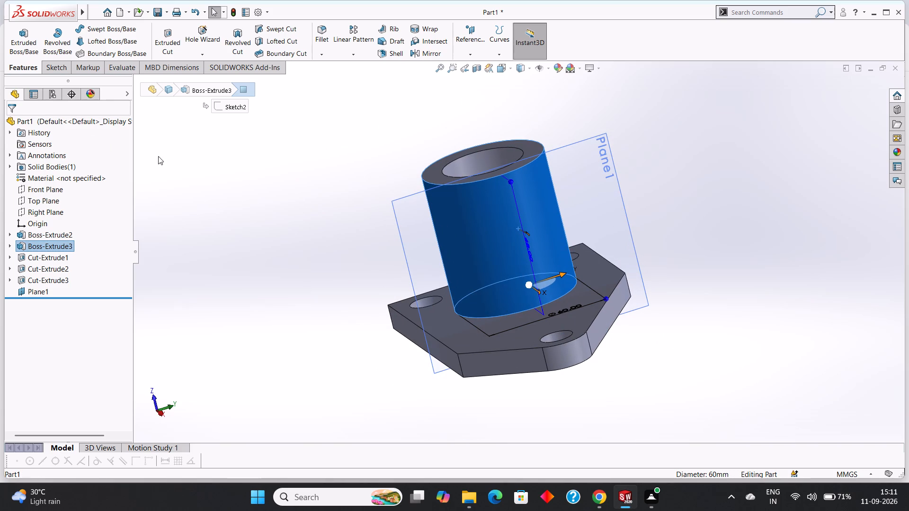
Open a new sketch for circles on the reference plane offset from the Right Plane.
{"action": "left_click", "coordinate": [58, 66]}
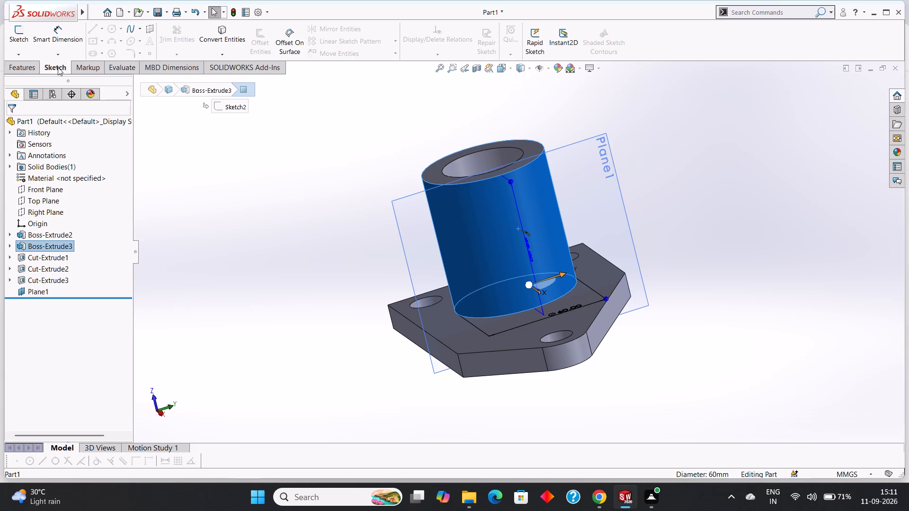
{"action": "left_click", "coordinate": [26, 64]}
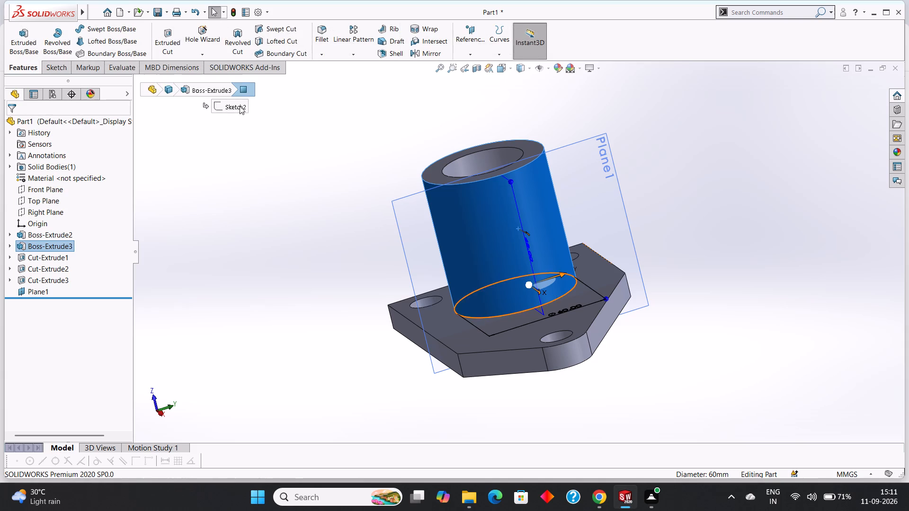
{"action": "key", "text": "Escape"}
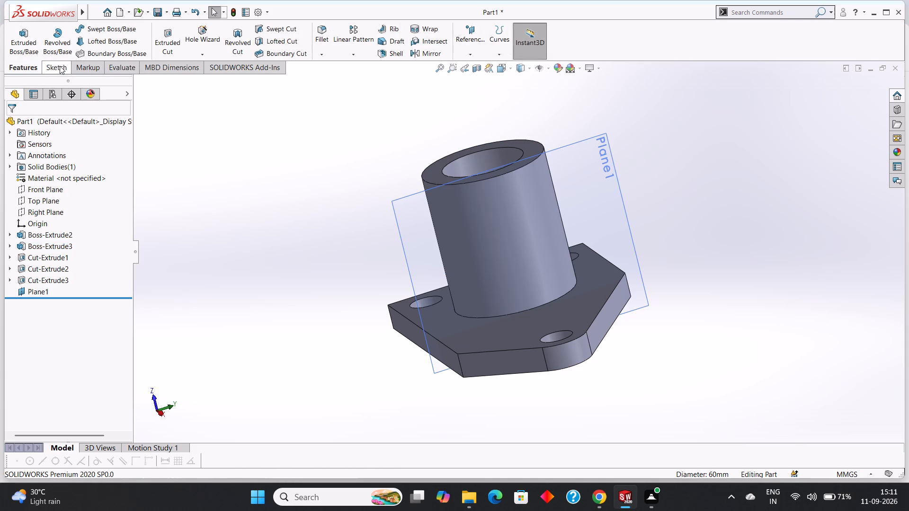
{"action": "left_click", "coordinate": [60, 66]}
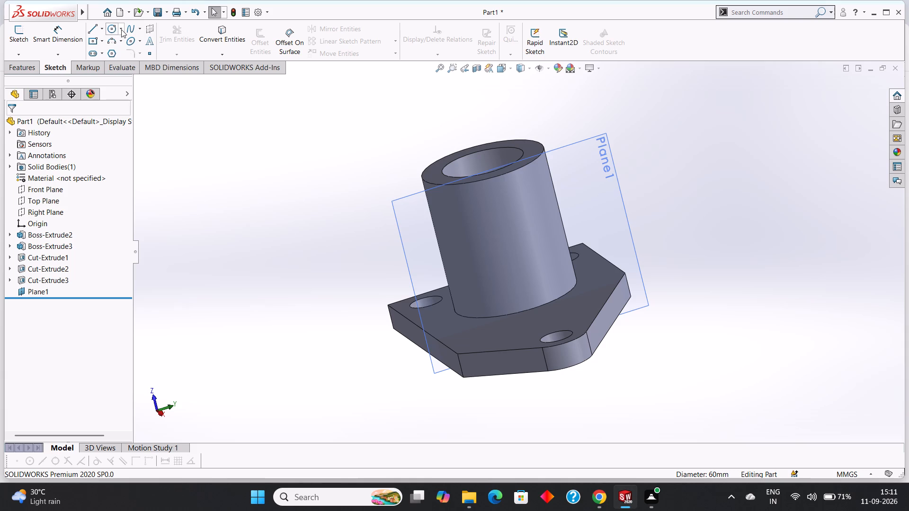
{"action": "left_click", "coordinate": [121, 29]}
{"action": "left_click", "coordinate": [124, 43]}
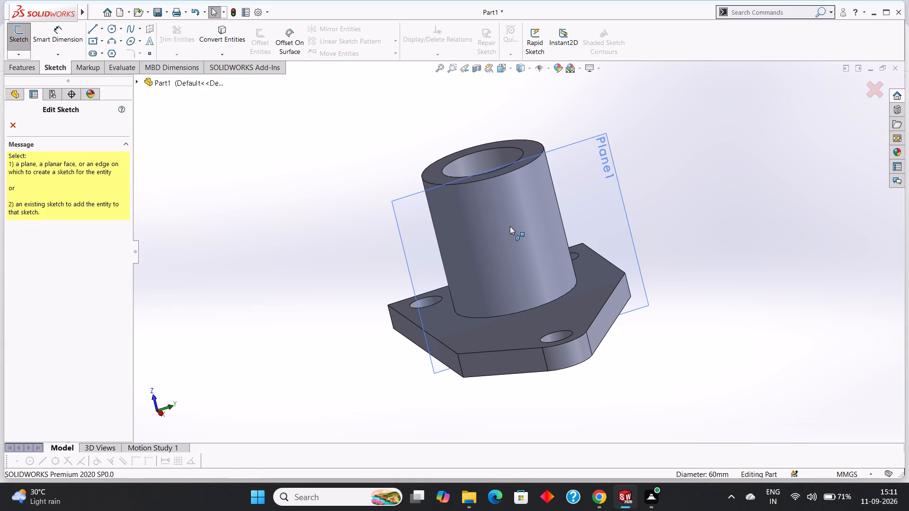
{"action": "left_click", "coordinate": [515, 233]}
{"action": "left_click", "coordinate": [525, 235]}
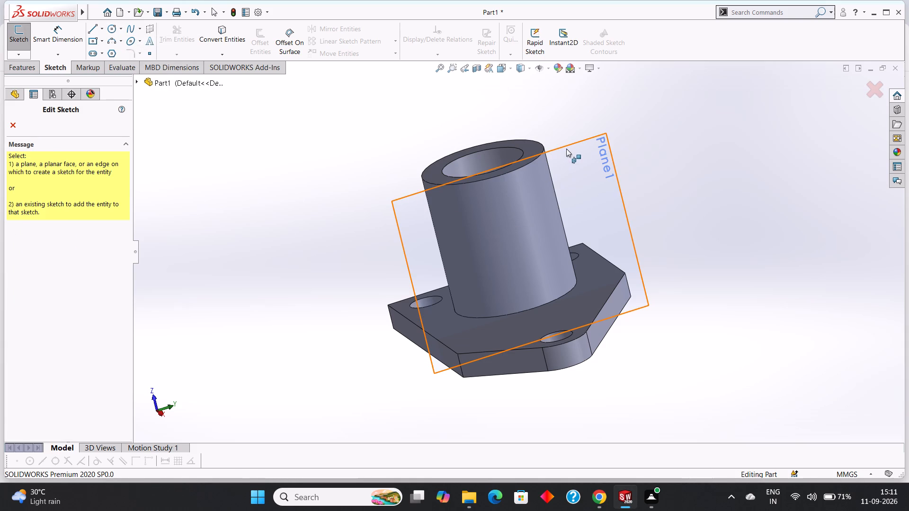
{"action": "left_click", "coordinate": [566, 149]}
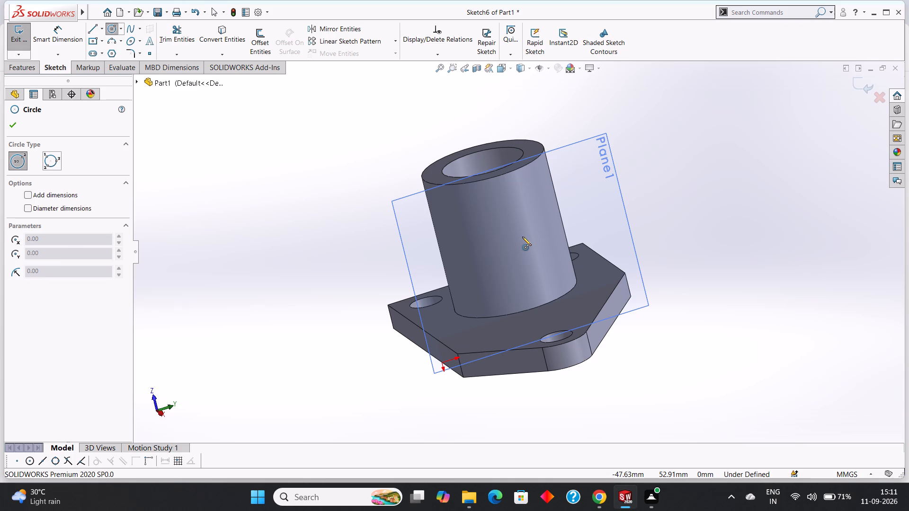
{"action": "left_click", "coordinate": [522, 237]}
{"action": "key", "text": "Escape"}
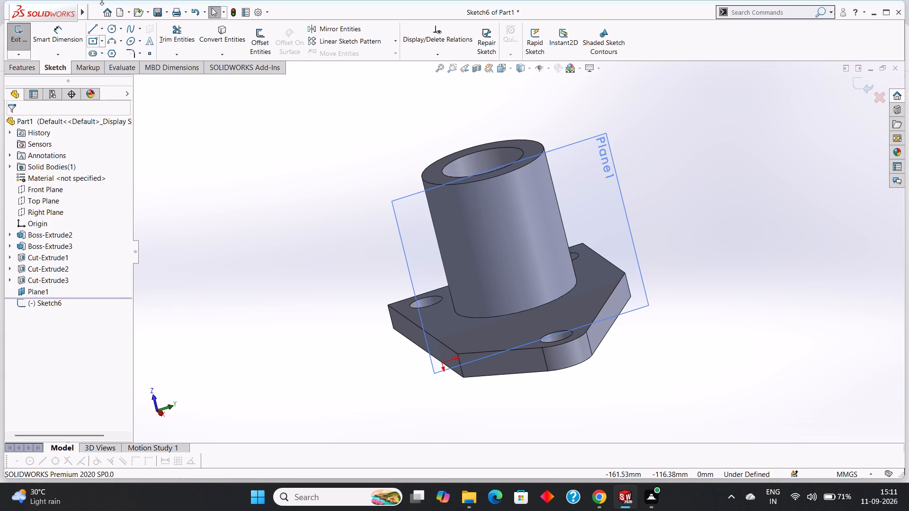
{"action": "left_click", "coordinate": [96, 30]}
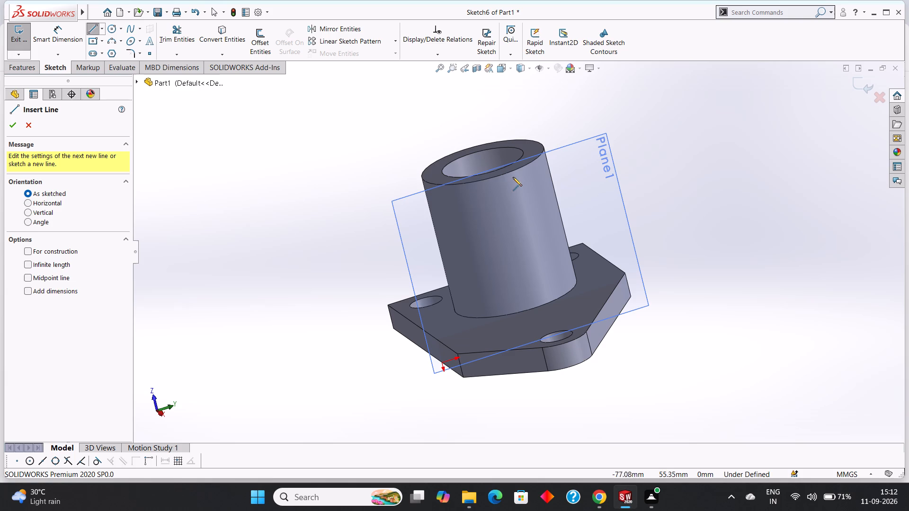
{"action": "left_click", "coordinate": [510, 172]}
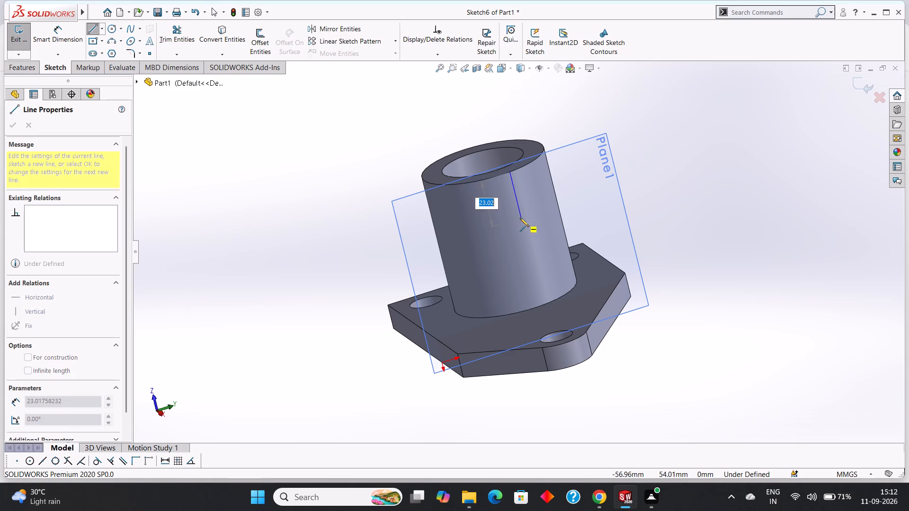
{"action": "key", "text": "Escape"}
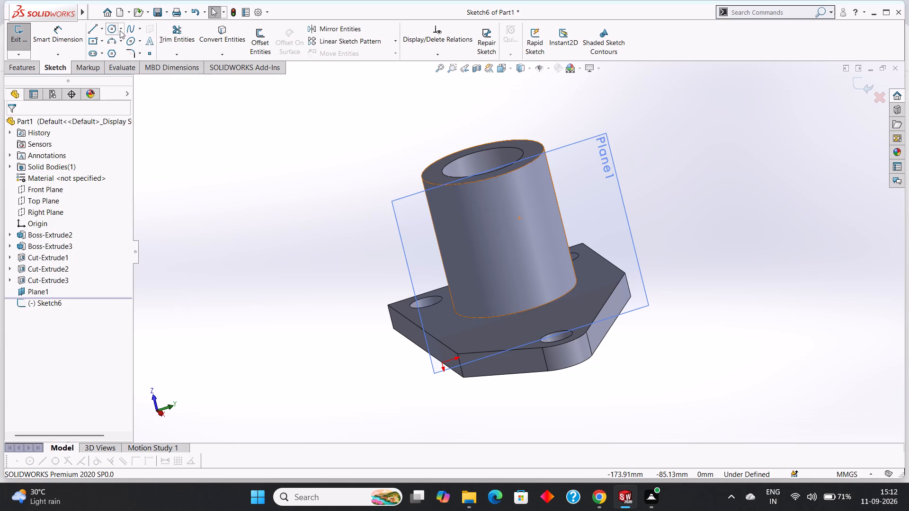
Sketch two concentric circles of radius 15 mm and 8 mm over the boss, centred at about X -47.3, Y 52.3.
{"action": "left_click", "coordinate": [120, 30]}
{"action": "left_click", "coordinate": [127, 39]}
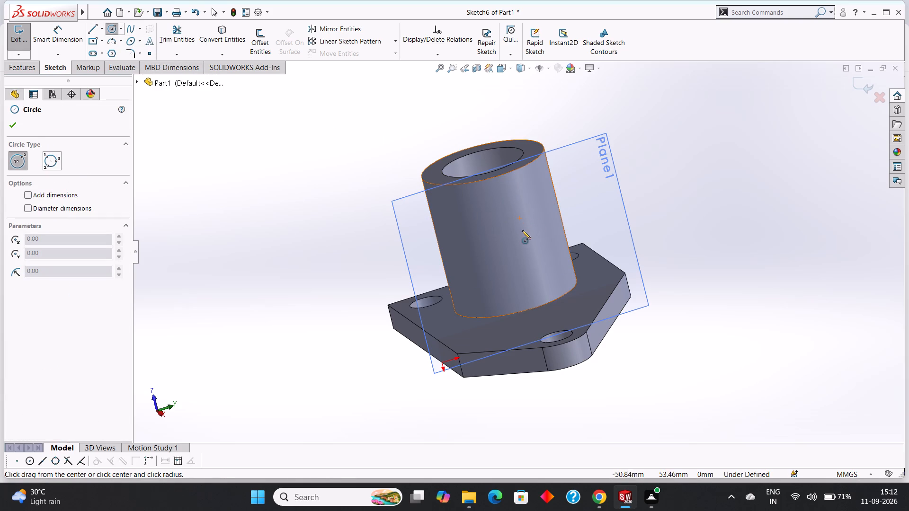
{"action": "left_click", "coordinate": [521, 238]}
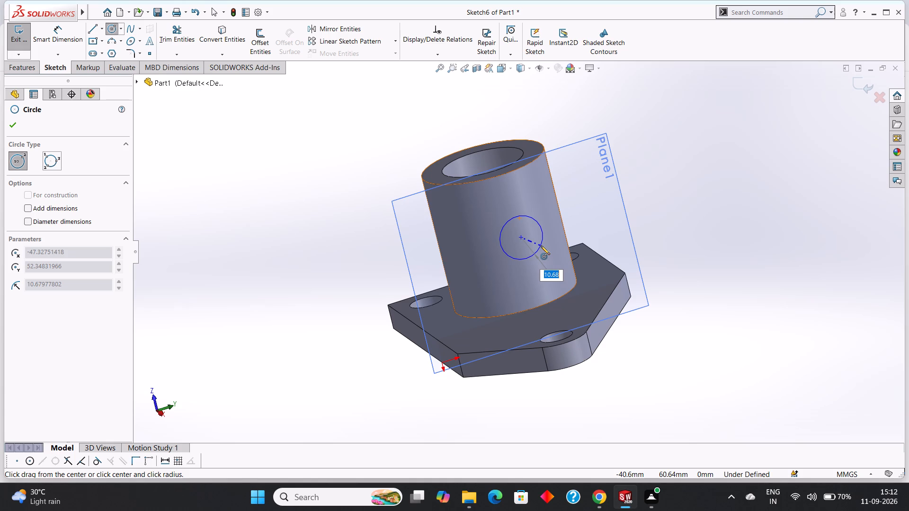
{"action": "type", "text": "15"}
{"action": "key", "text": "Return"}
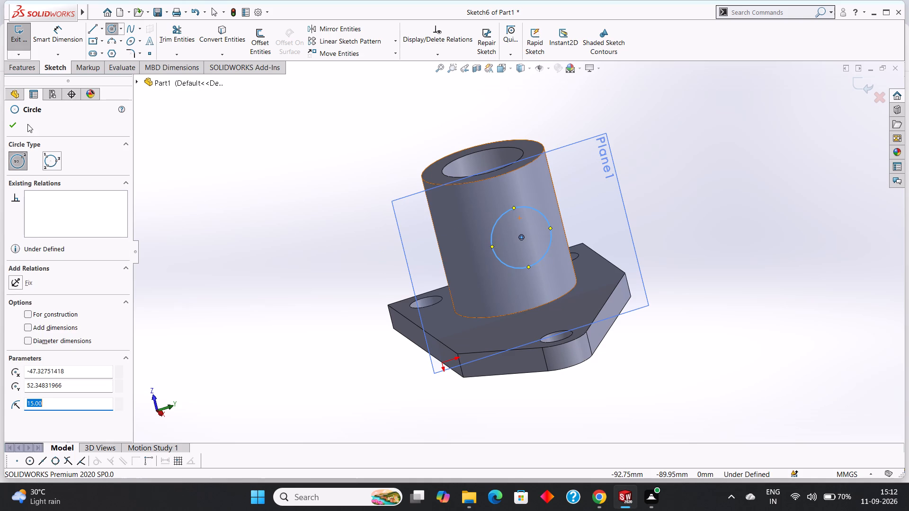
{"action": "left_click", "coordinate": [522, 238]}
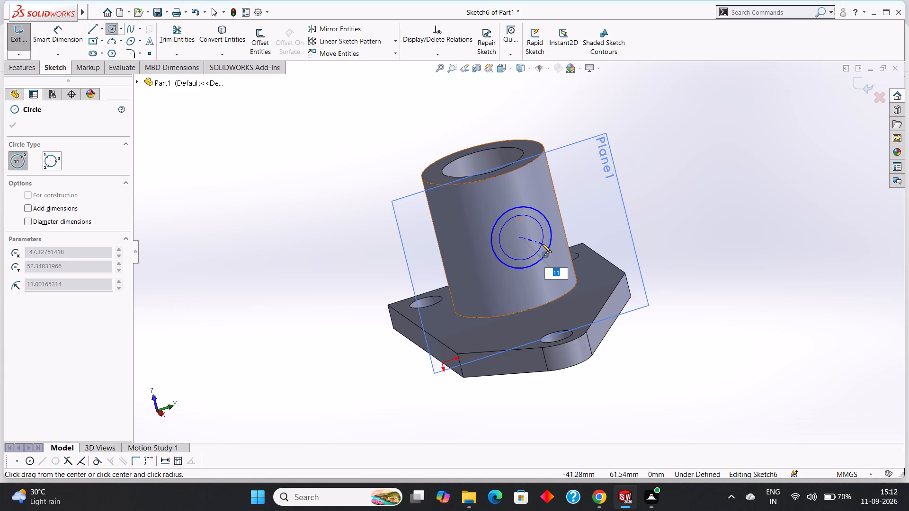
{"action": "key", "text": "8"}
{"action": "key", "text": "Return"}
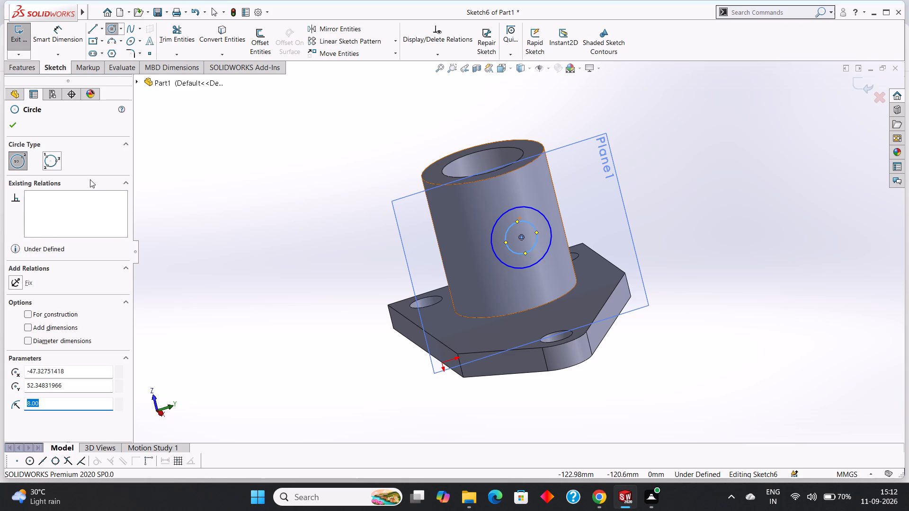
{"action": "left_click", "coordinate": [8, 127]}
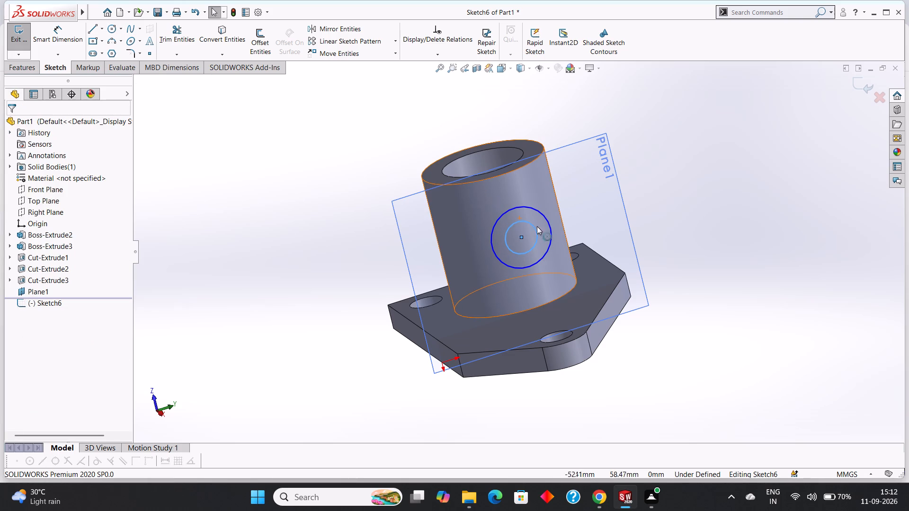
Dimension the inner circle at 16 mm diameter and the outer circle at 30 mm diameter.
{"action": "left_click", "coordinate": [68, 33]}
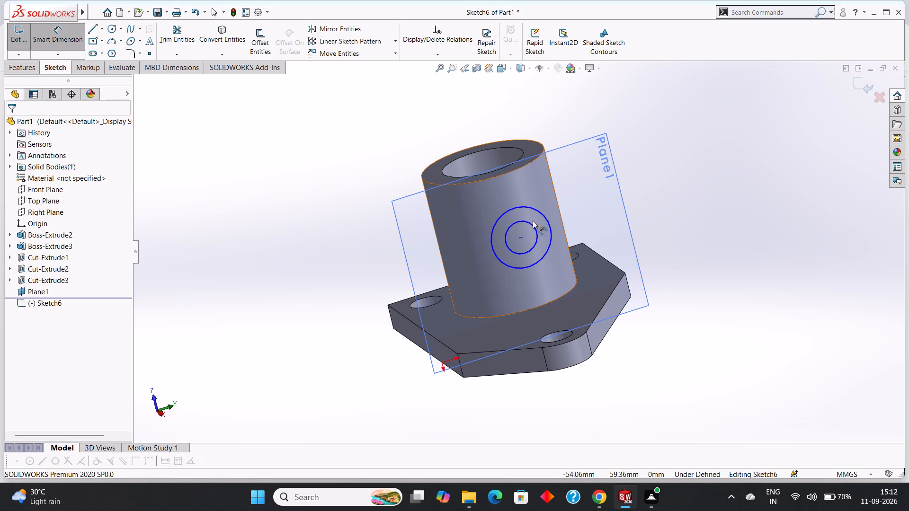
{"action": "left_click", "coordinate": [537, 228]}
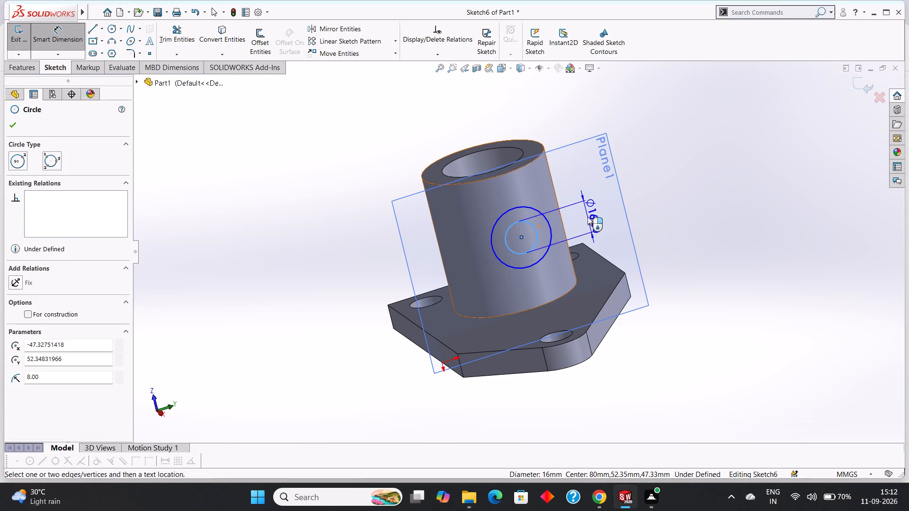
{"action": "left_click", "coordinate": [588, 217]}
{"action": "left_click", "coordinate": [545, 200]}
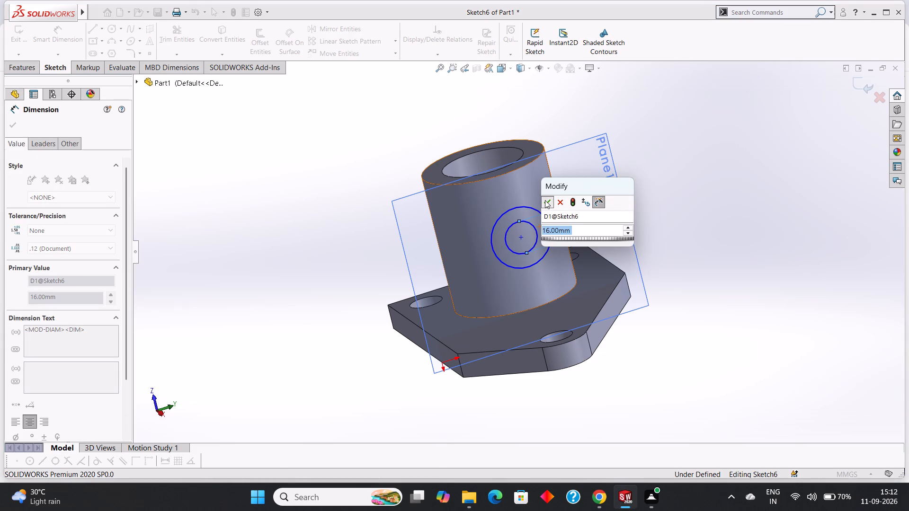
{"action": "left_click", "coordinate": [529, 206]}
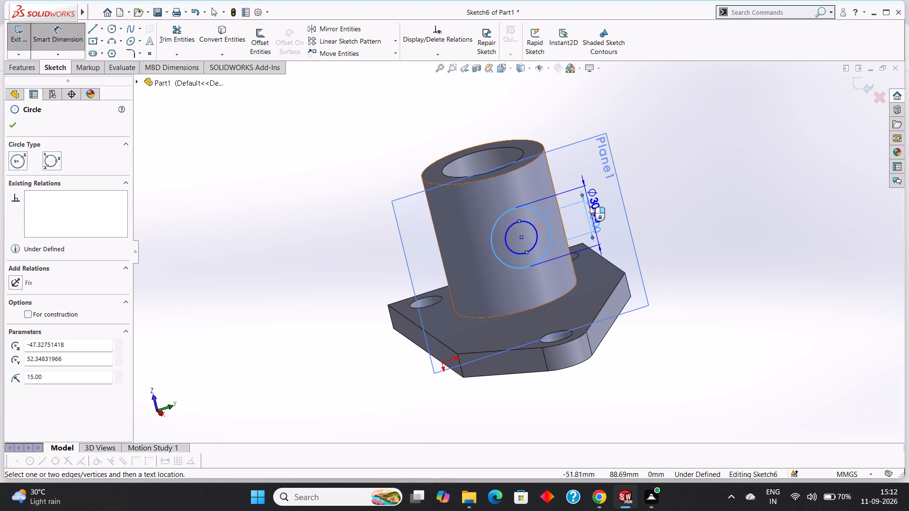
{"action": "left_click", "coordinate": [602, 208]}
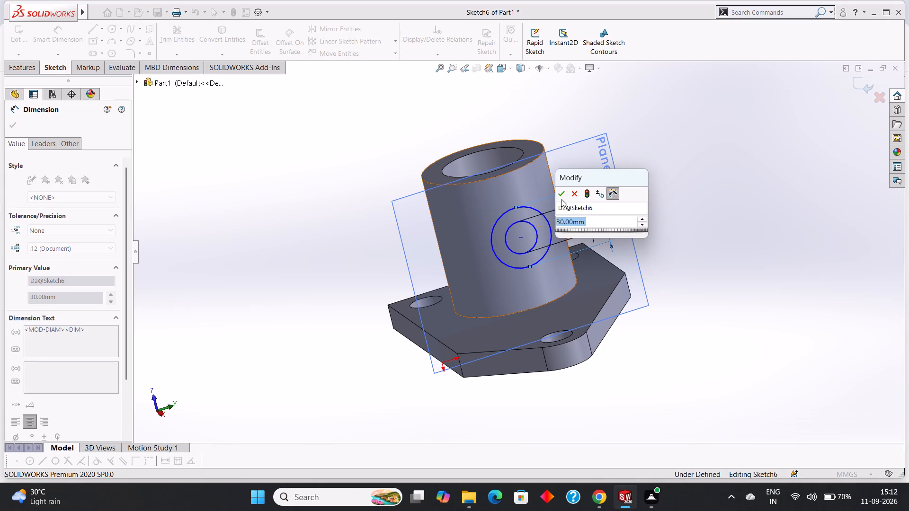
{"action": "left_click", "coordinate": [561, 199]}
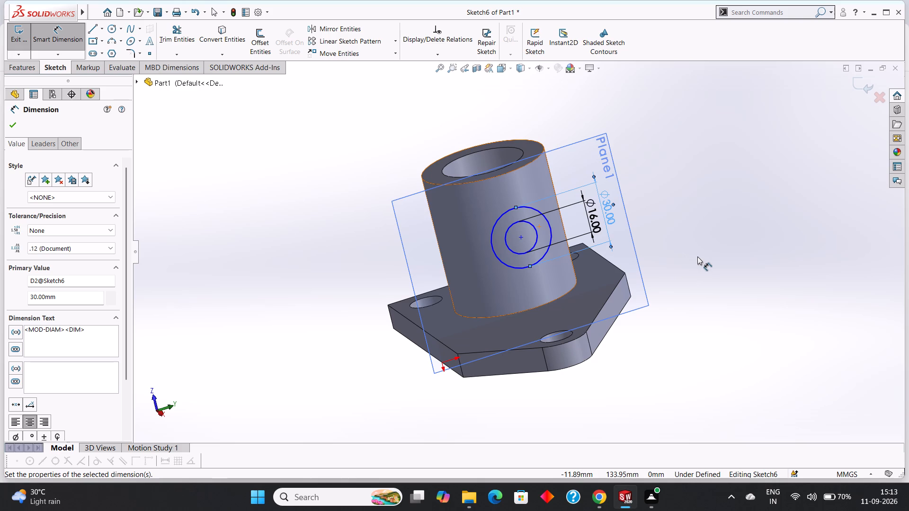
{"action": "left_click", "coordinate": [11, 124]}
Dimension the concentric circles' centre 30 mm from the circular edge at the base of the boss.
{"action": "left_click", "coordinate": [52, 38]}
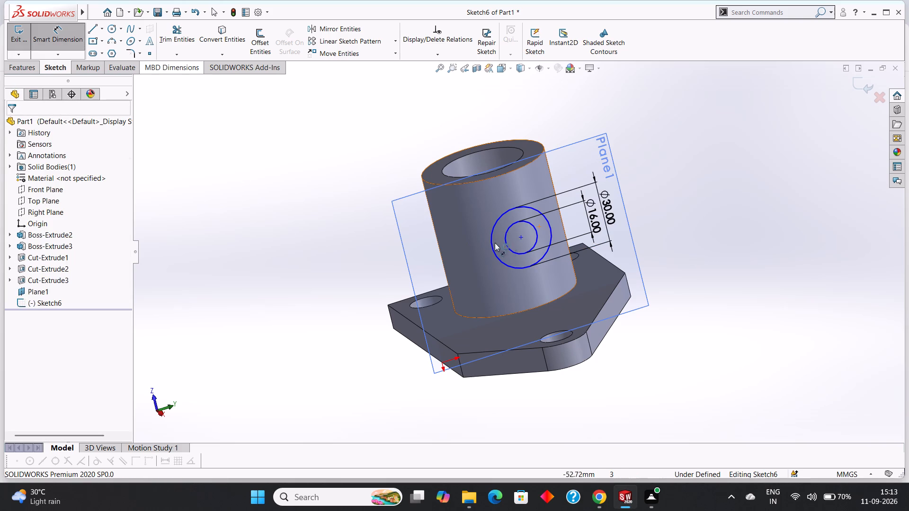
{"action": "left_click", "coordinate": [523, 238]}
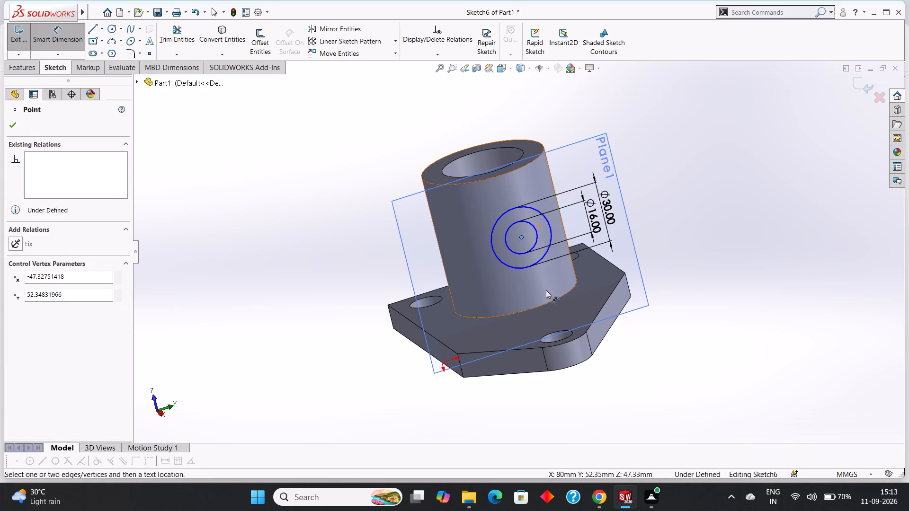
{"action": "left_click", "coordinate": [550, 301]}
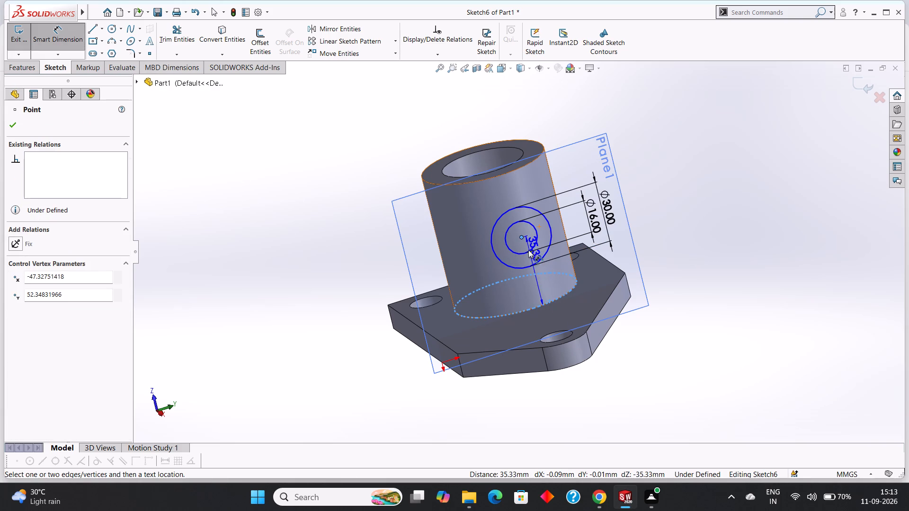
{"action": "left_click", "coordinate": [534, 264]}
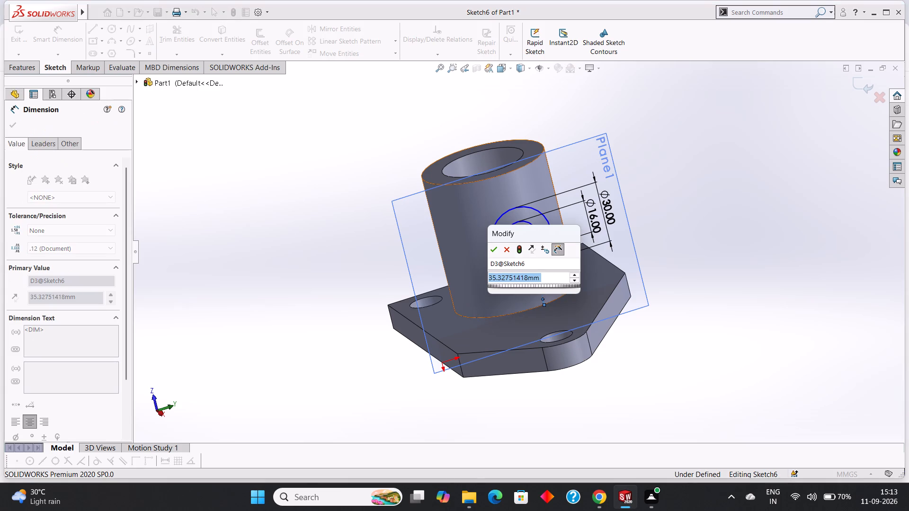
{"action": "type", "text": "30"}
{"action": "key", "text": "Return"}
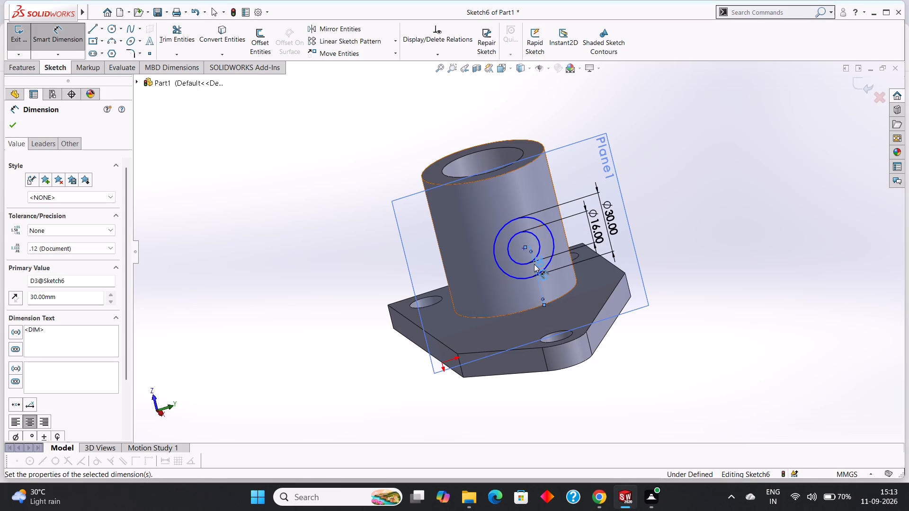
{"action": "left_click", "coordinate": [12, 128]}
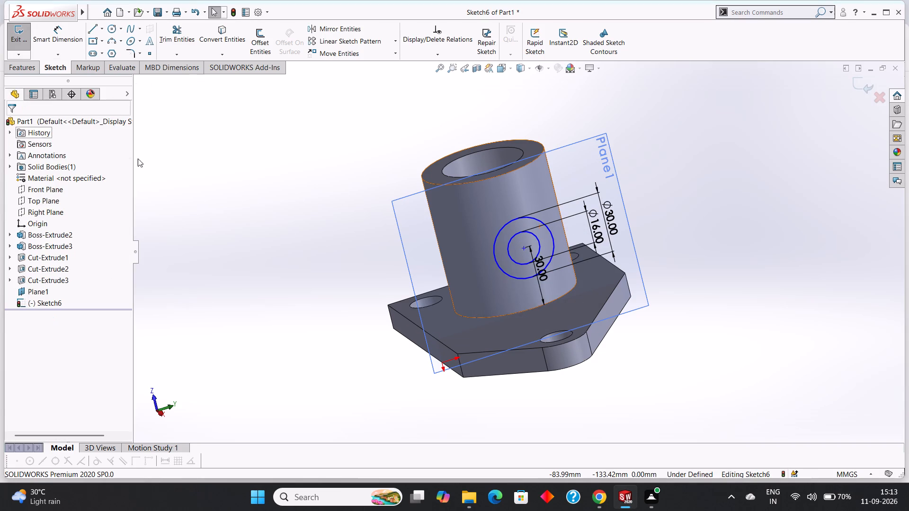
{"action": "left_click", "coordinate": [768, 266]}
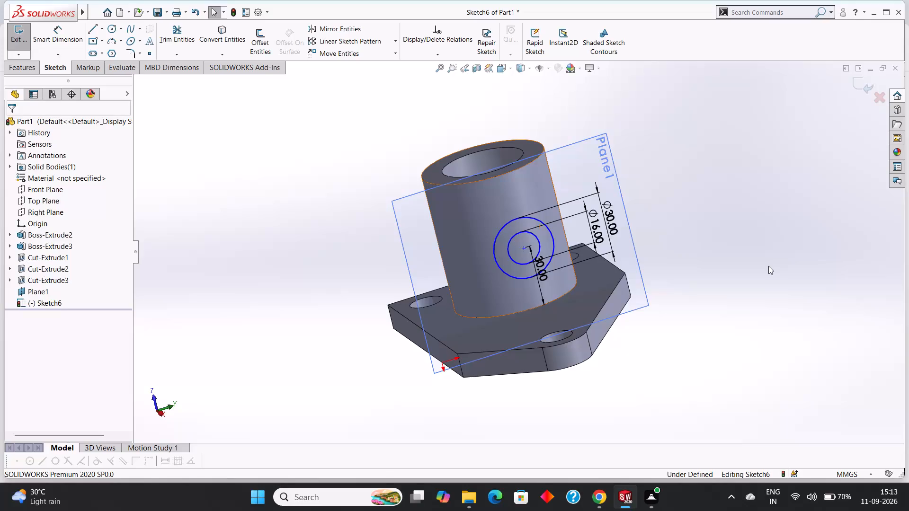
Sketch two parallel tangent lines, each about 27 mm long, from opposite sides of the 30 mm circle down to the boss's base.
{"action": "left_click", "coordinate": [93, 30]}
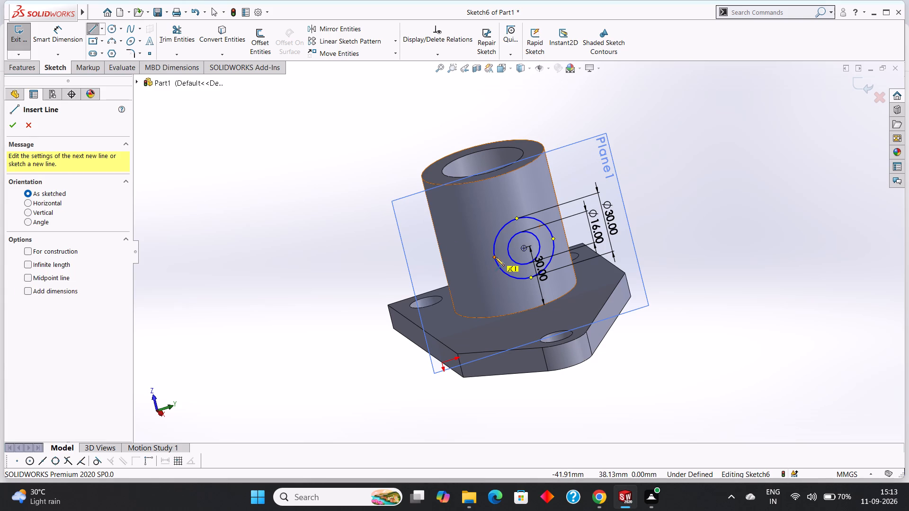
{"action": "left_click", "coordinate": [494, 257]}
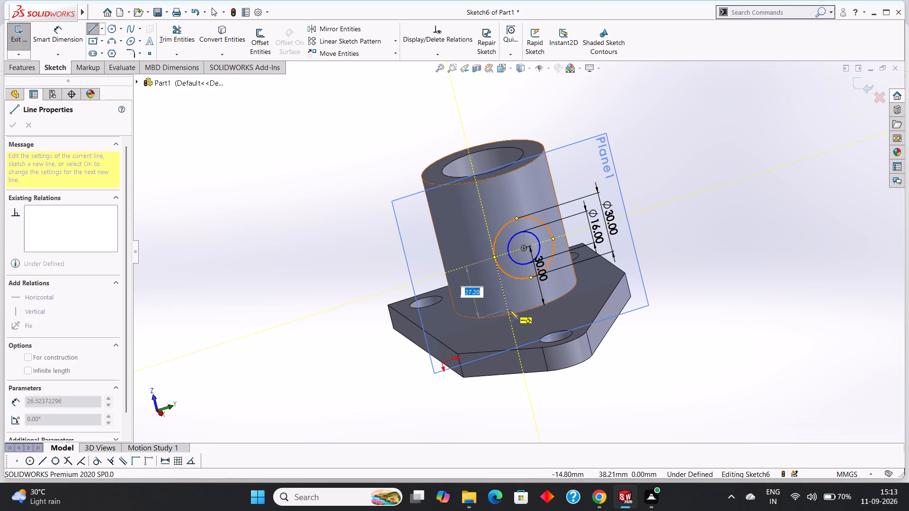
{"action": "left_click", "coordinate": [508, 314]}
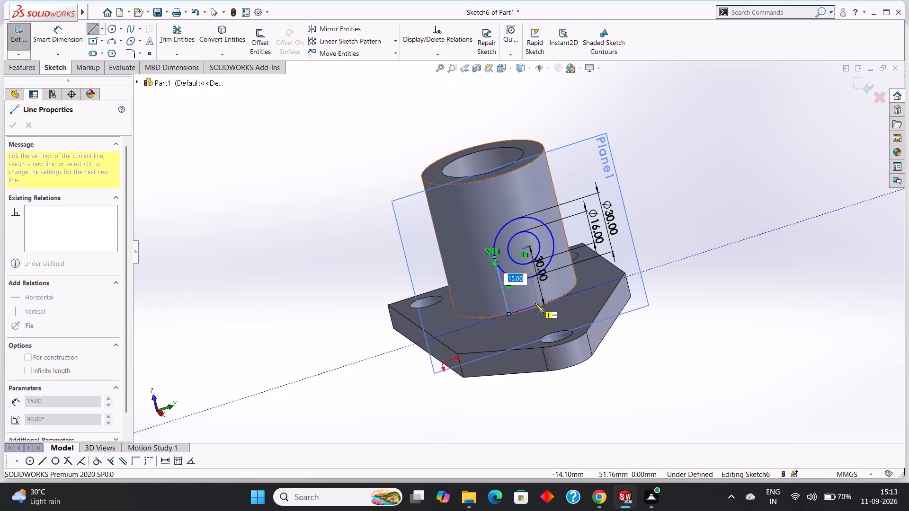
{"action": "right_click", "coordinate": [535, 303]}
{"action": "left_click", "coordinate": [552, 308]}
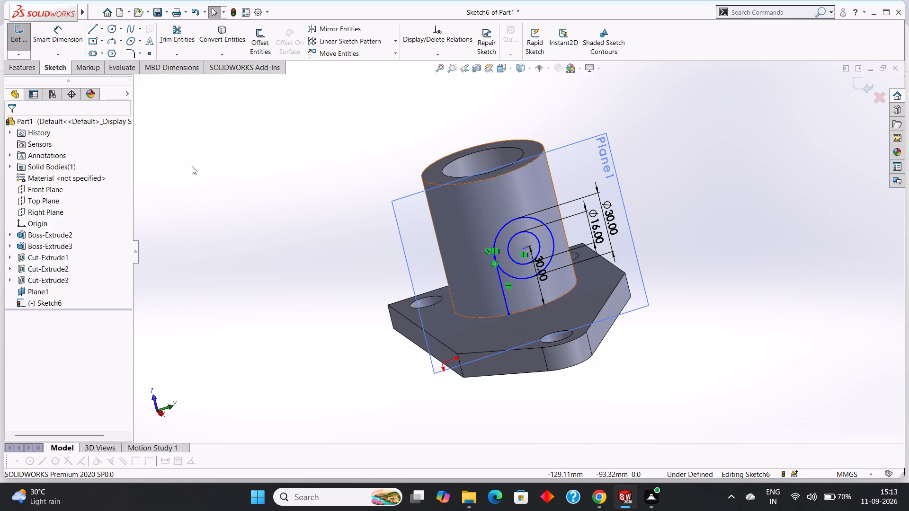
{"action": "left_click", "coordinate": [94, 32]}
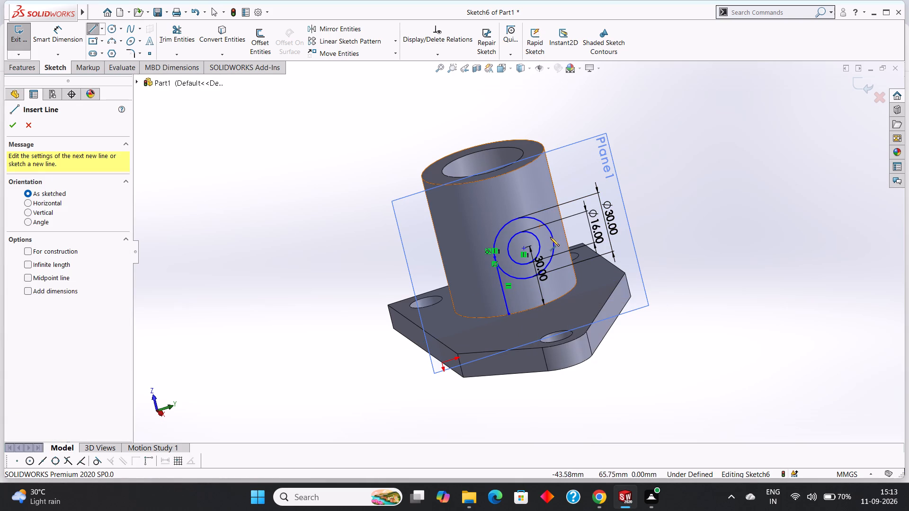
{"action": "left_click", "coordinate": [553, 238]}
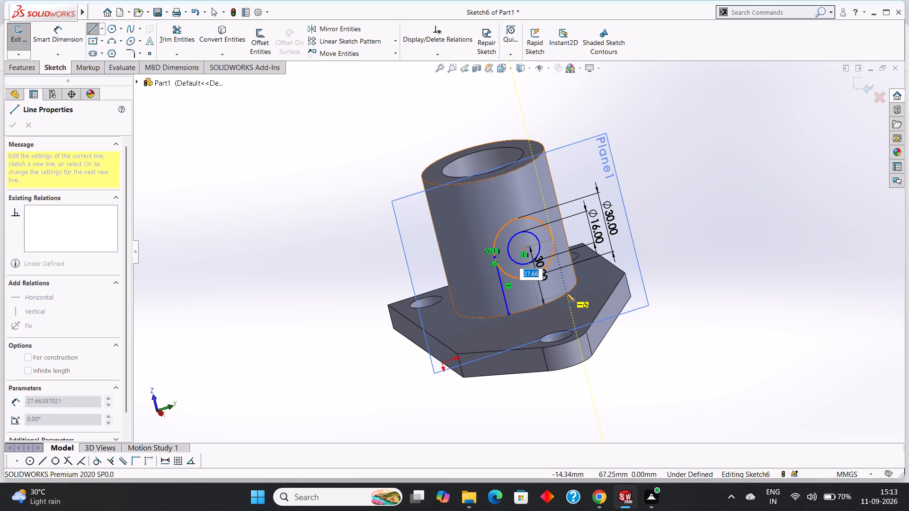
{"action": "left_click", "coordinate": [566, 293]}
{"action": "right_click", "coordinate": [570, 281]}
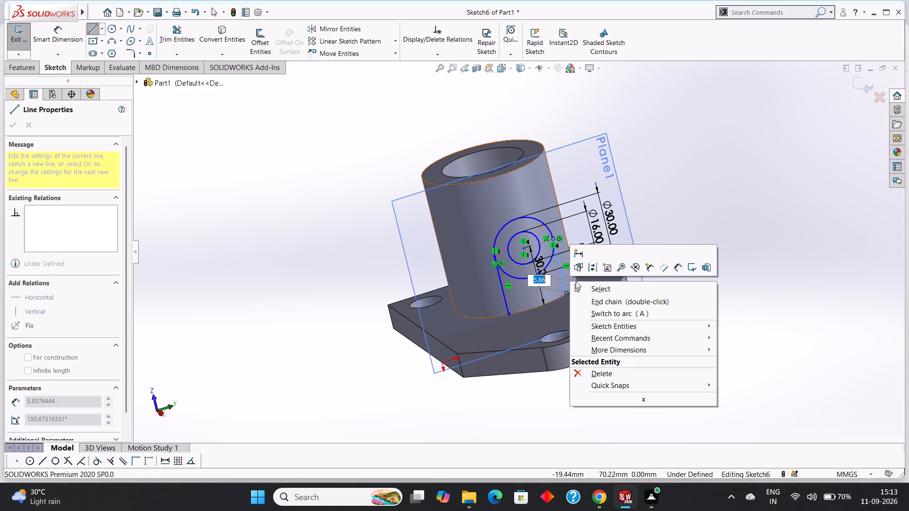
{"action": "left_click", "coordinate": [587, 287]}
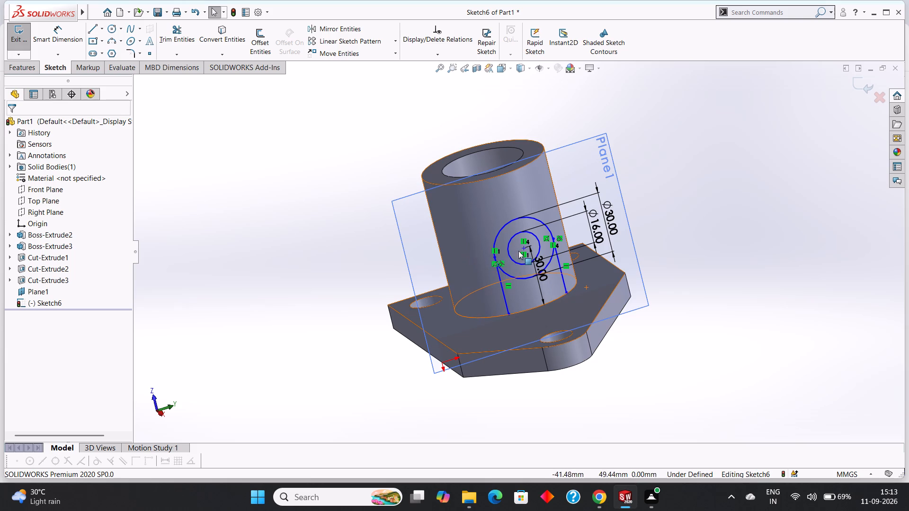
Trim away the lower half of the 30 mm circle between the two tangent lines, leaving an arch.
{"action": "left_click", "coordinate": [177, 32]}
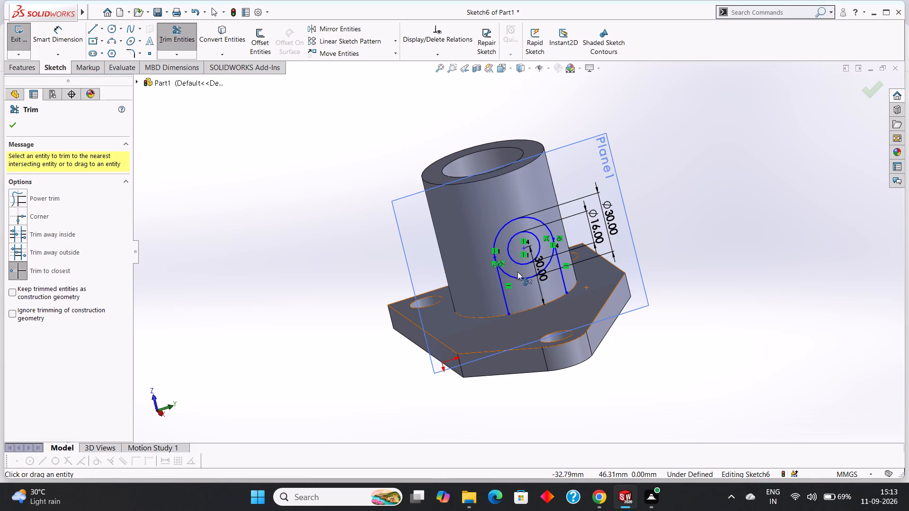
{"action": "left_click", "coordinate": [518, 279]}
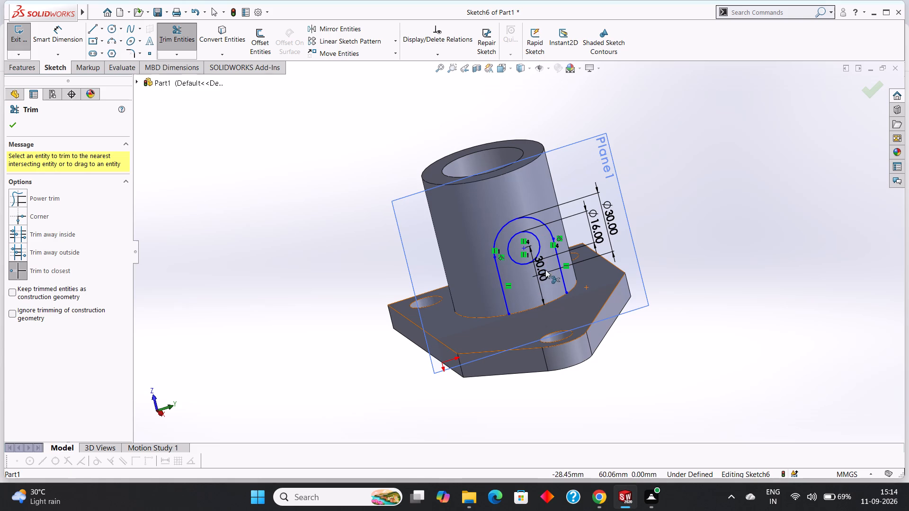
{"action": "left_click", "coordinate": [9, 131]}
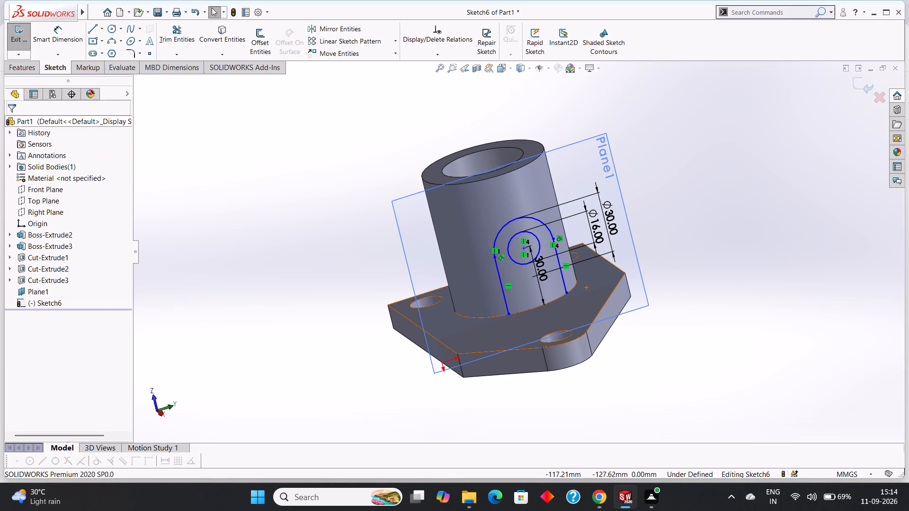
Sketch a tangent line about 29 mm long from the left side of the 16 mm circle down to the boss's base.
{"action": "left_click", "coordinate": [94, 29]}
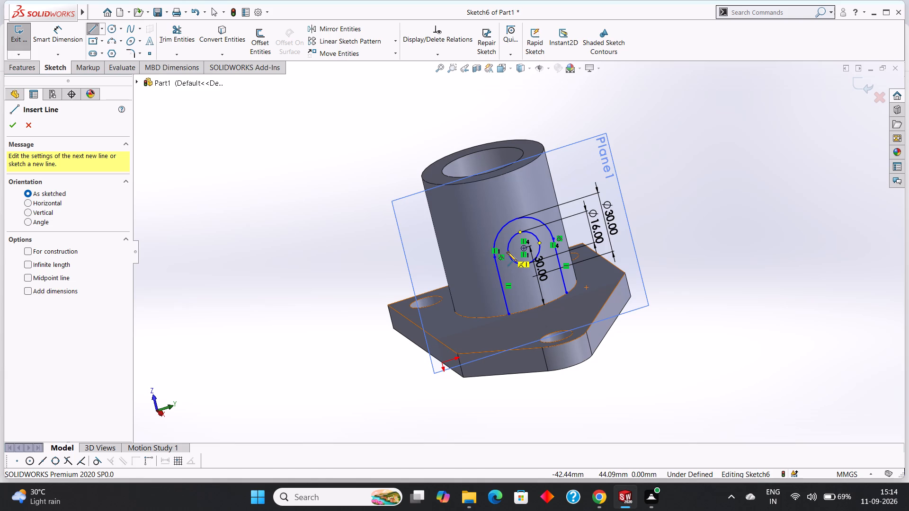
{"action": "left_click", "coordinate": [508, 252]}
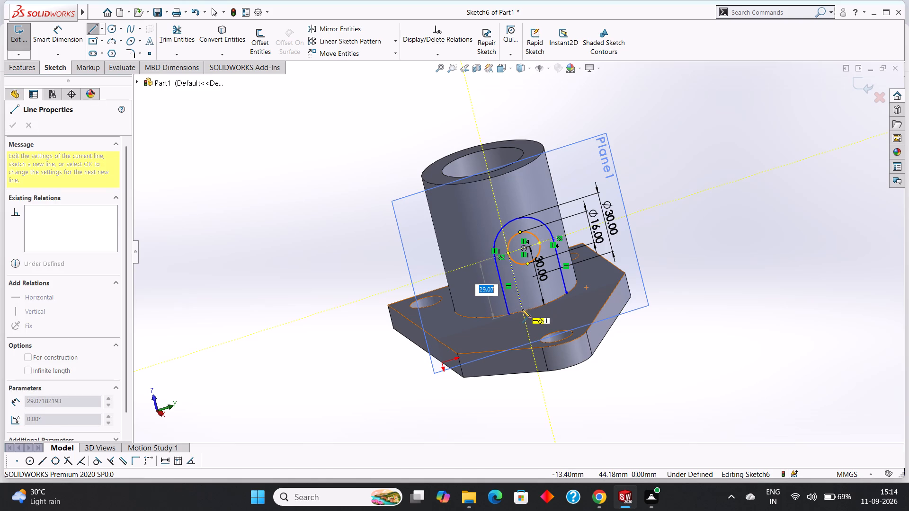
{"action": "left_click", "coordinate": [522, 311]}
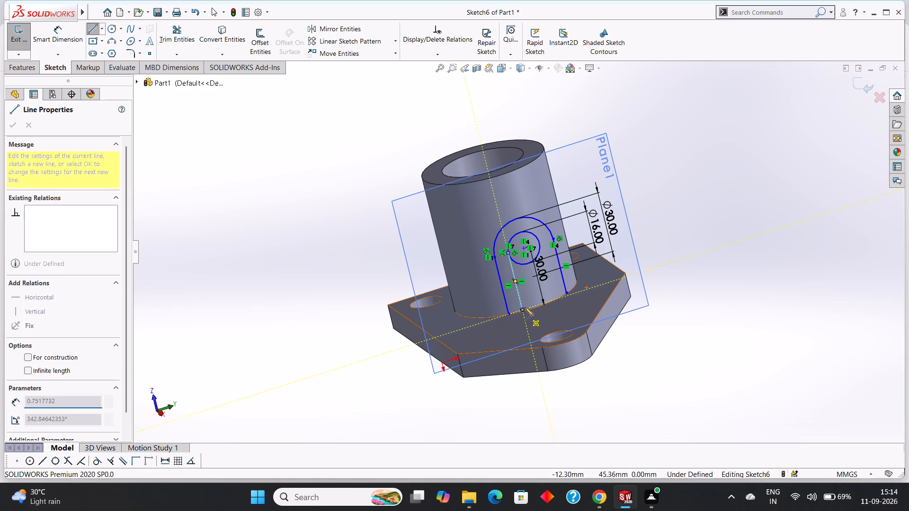
{"action": "right_click", "coordinate": [527, 297]}
{"action": "left_click", "coordinate": [544, 302]}
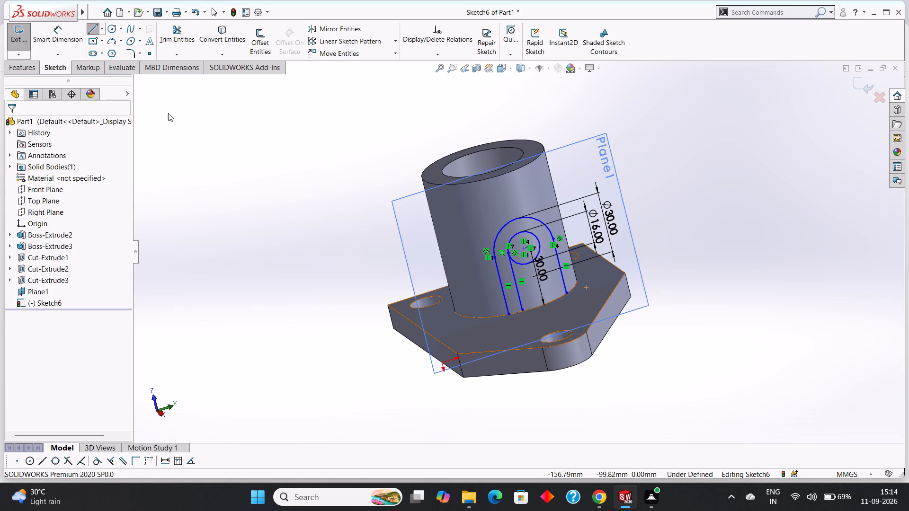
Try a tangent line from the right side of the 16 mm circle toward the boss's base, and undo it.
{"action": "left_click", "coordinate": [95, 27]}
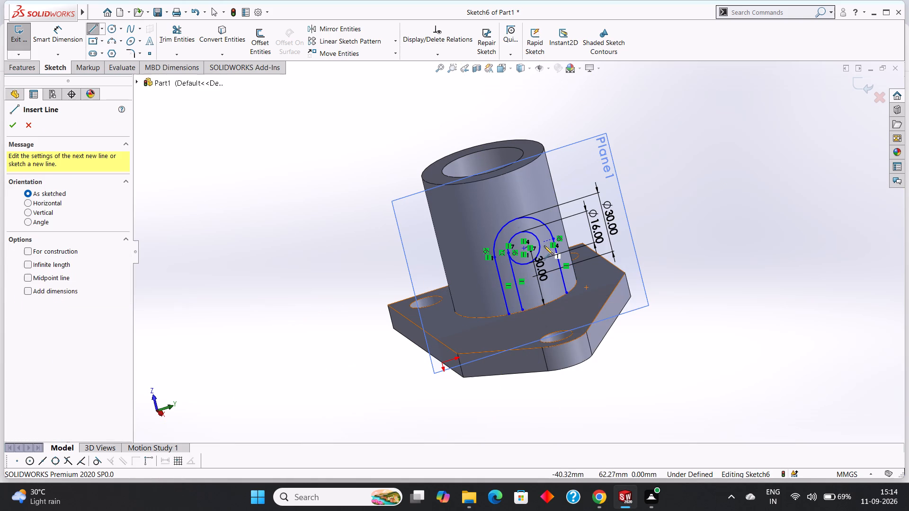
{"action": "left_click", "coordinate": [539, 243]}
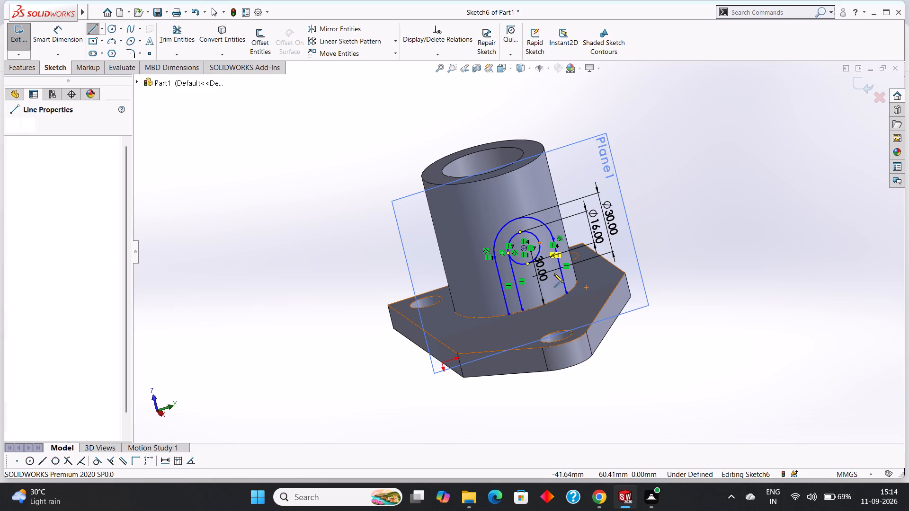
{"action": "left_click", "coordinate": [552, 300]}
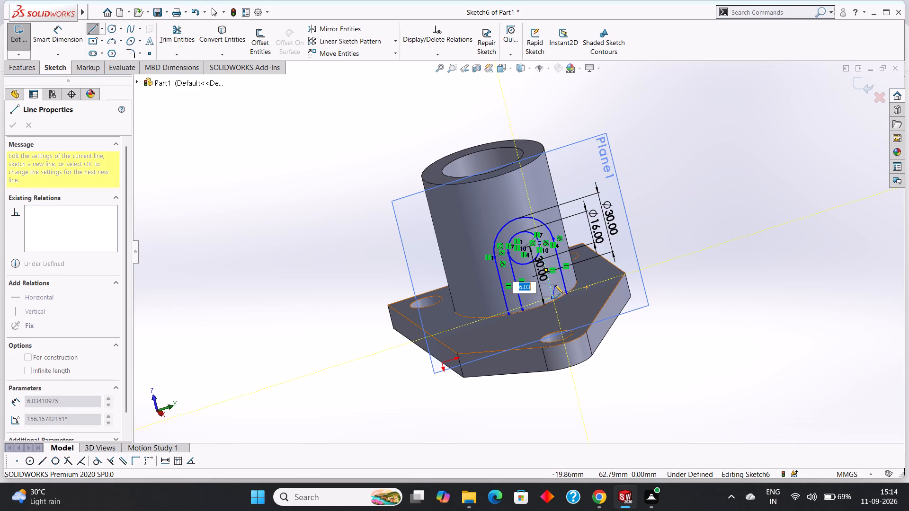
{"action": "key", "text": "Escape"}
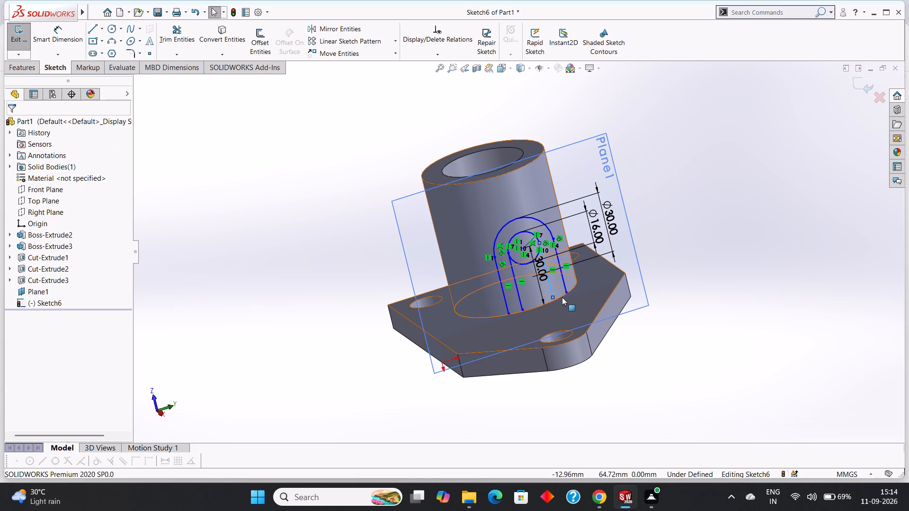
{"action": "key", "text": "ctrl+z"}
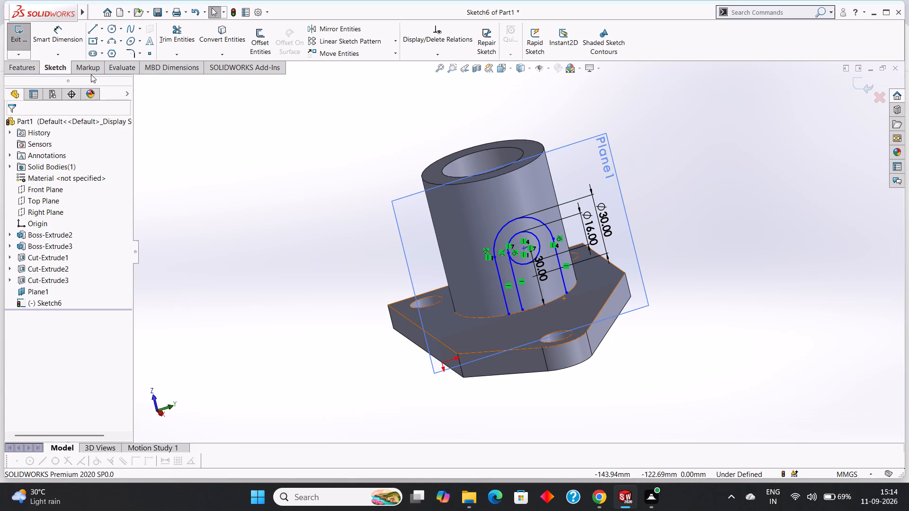
Sketch a tangent line about 29 mm long from the right side of the 16 mm circle down to the boss's base.
{"action": "left_click", "coordinate": [94, 33]}
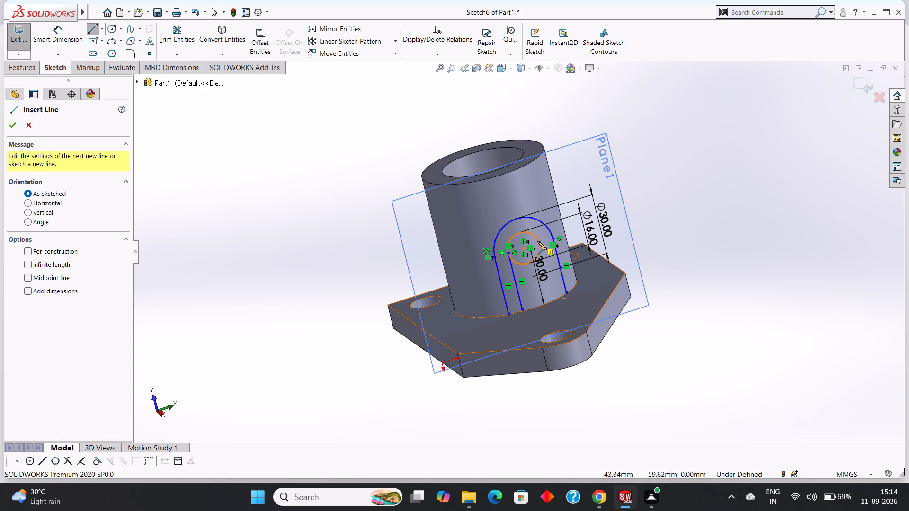
{"action": "left_click", "coordinate": [539, 243]}
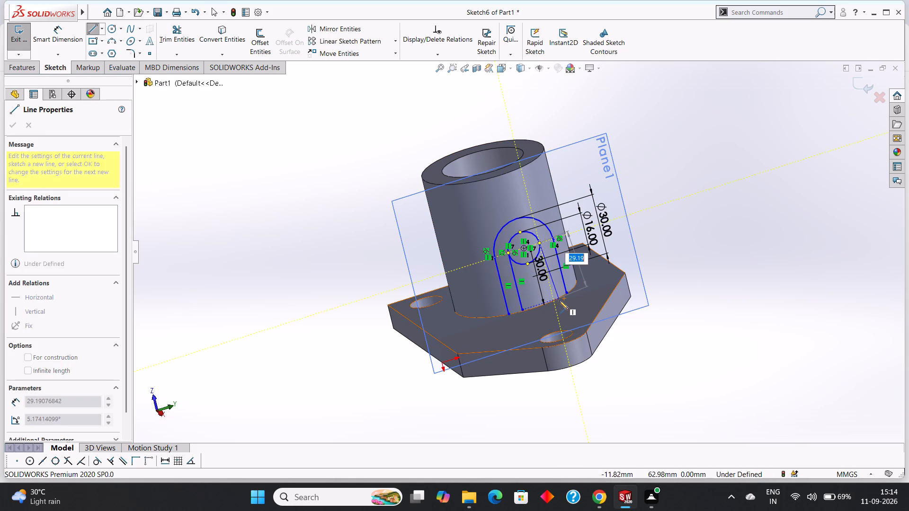
{"action": "left_click", "coordinate": [554, 301]}
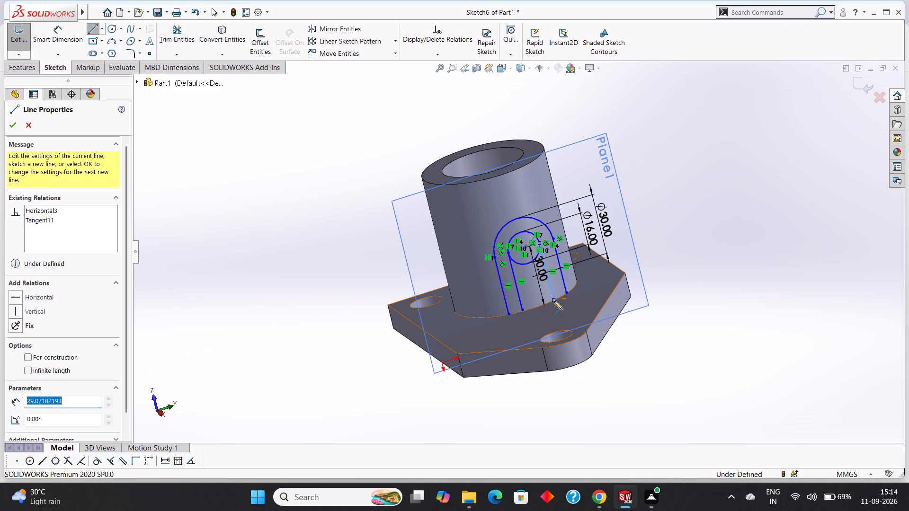
{"action": "right_click", "coordinate": [557, 284]}
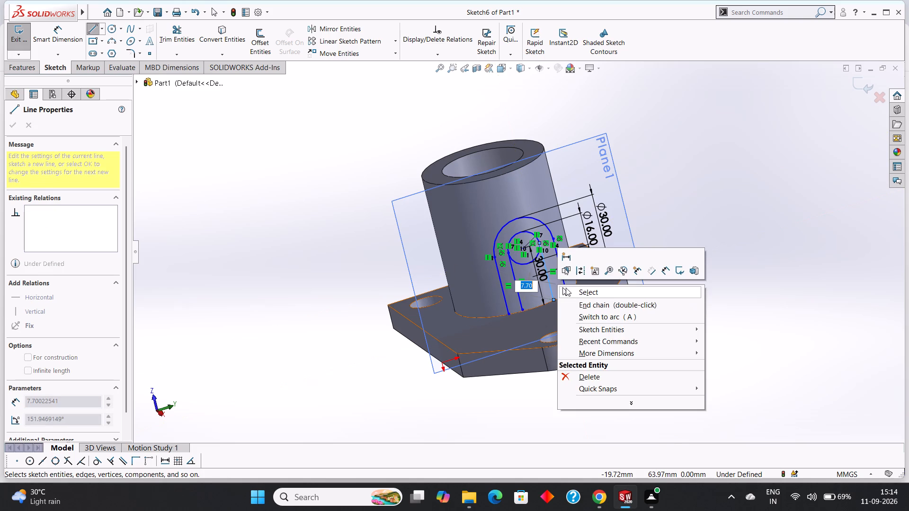
{"action": "left_click", "coordinate": [574, 292]}
Examine how closely the lower ends of the four tangent lines meet the boss's base edge.
{"action": "scroll", "coordinate": [560, 309], "scroll_direction": "down", "scroll_amount": 5}
{"action": "scroll", "coordinate": [523, 263], "scroll_direction": "down", "scroll_amount": 7}
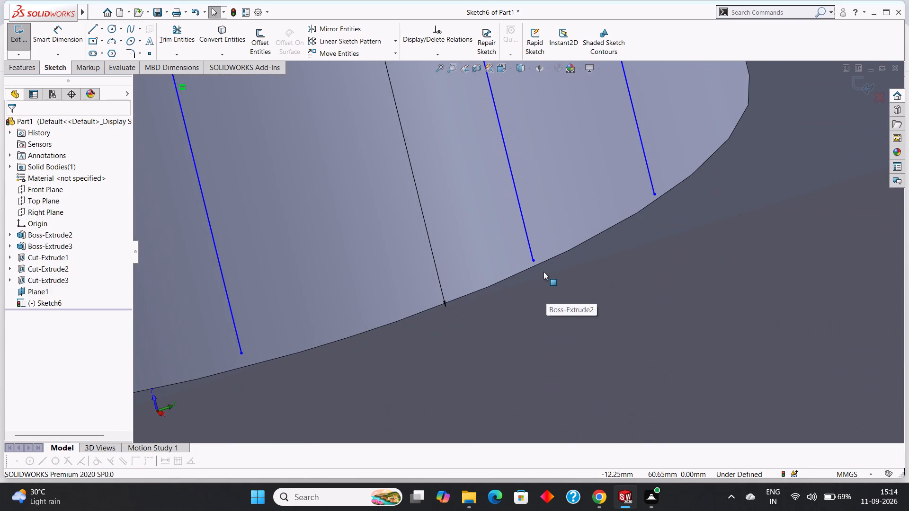
{"action": "scroll", "coordinate": [544, 272], "scroll_direction": "up", "scroll_amount": 9}
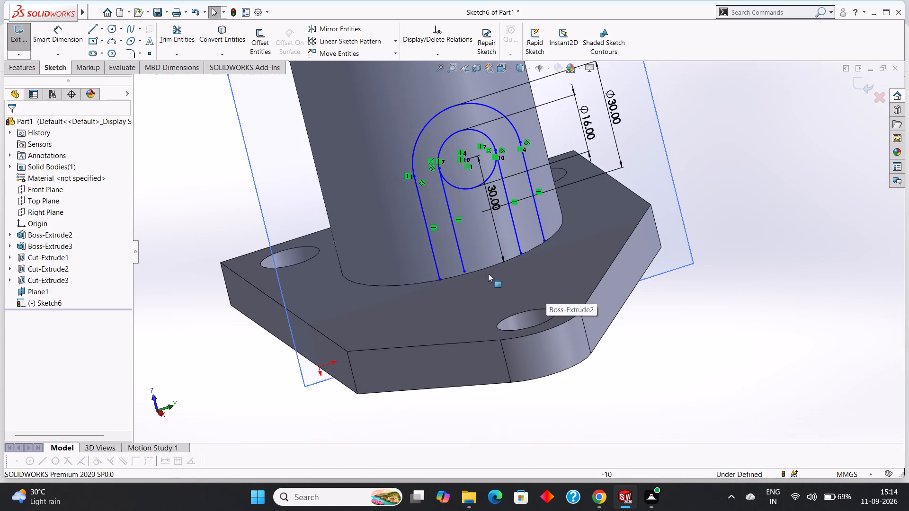
{"action": "scroll", "coordinate": [442, 281], "scroll_direction": "down", "scroll_amount": 5}
{"action": "scroll", "coordinate": [511, 260], "scroll_direction": "down", "scroll_amount": 6}
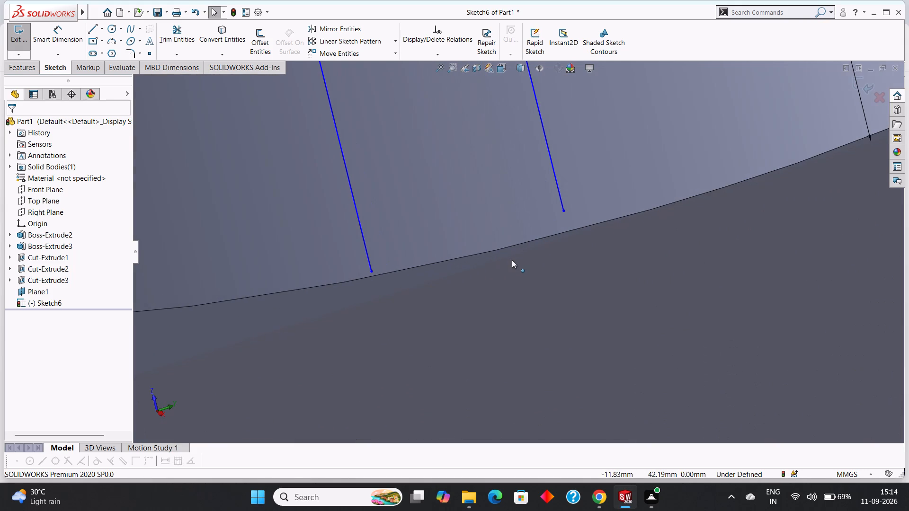
{"action": "scroll", "coordinate": [512, 260], "scroll_direction": "up", "scroll_amount": 13}
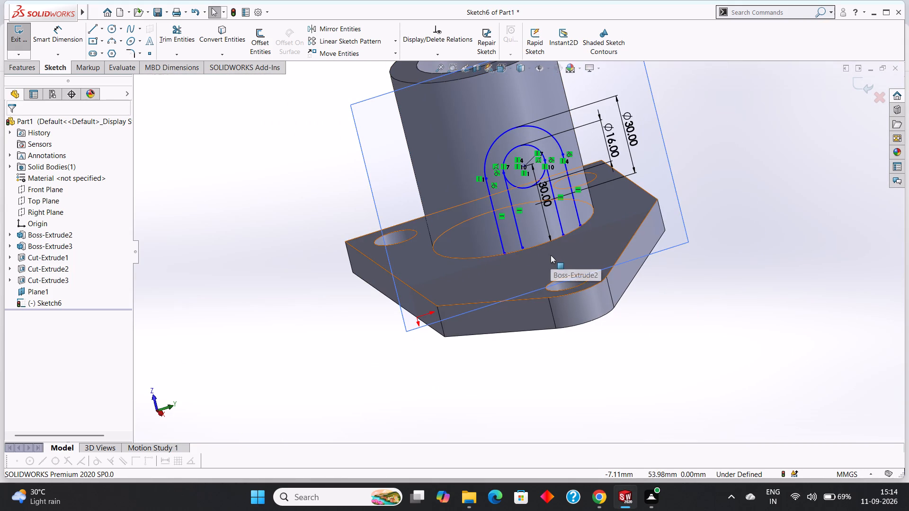
Undo the four tangent lines and the trim of the 30 mm circle, back to the two full circles.
{"action": "key", "text": "Escape"}
{"action": "key", "text": "ctrl+z"}
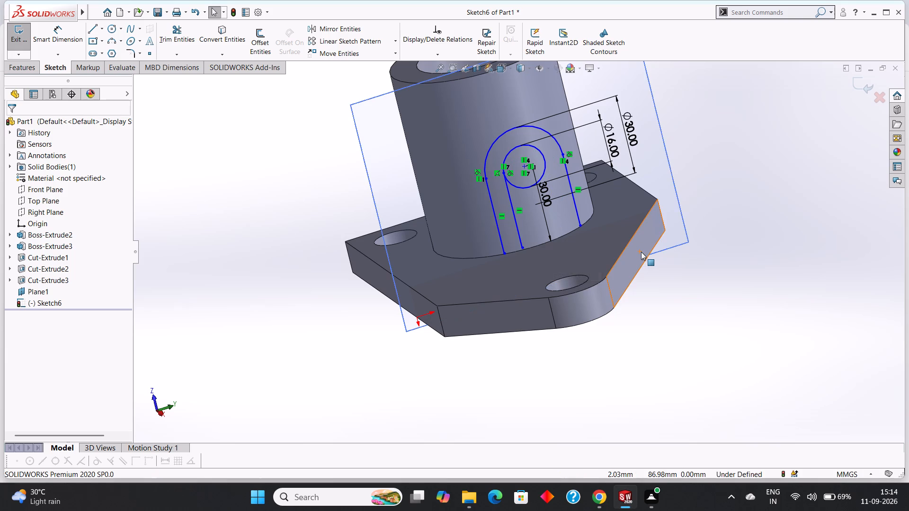
{"action": "key", "text": "ctrl+z"}
{"action": "key", "text": "ctrl+z"}
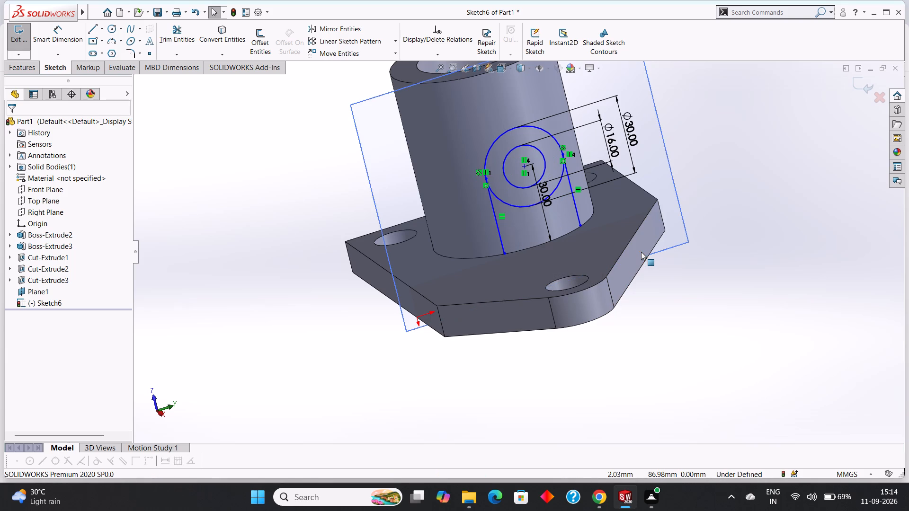
{"action": "key", "text": "ctrl+z"}
{"action": "key", "text": "ctrl+z"}
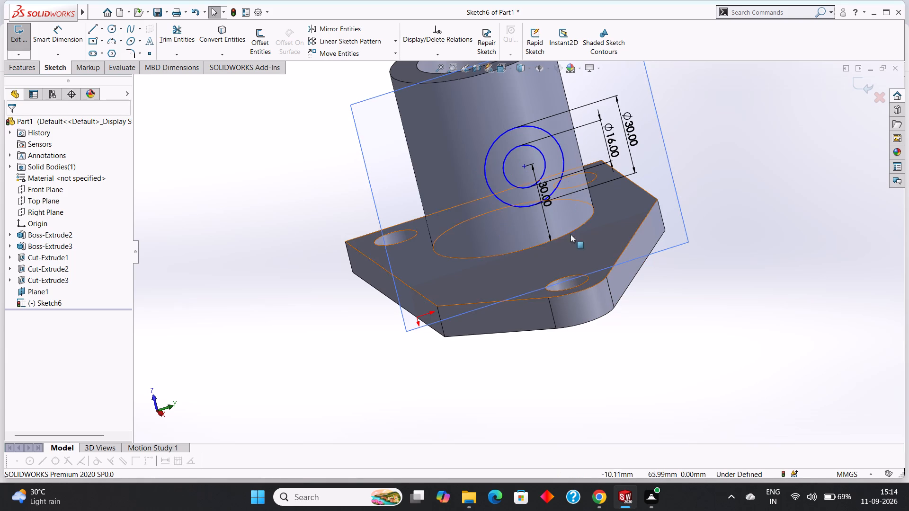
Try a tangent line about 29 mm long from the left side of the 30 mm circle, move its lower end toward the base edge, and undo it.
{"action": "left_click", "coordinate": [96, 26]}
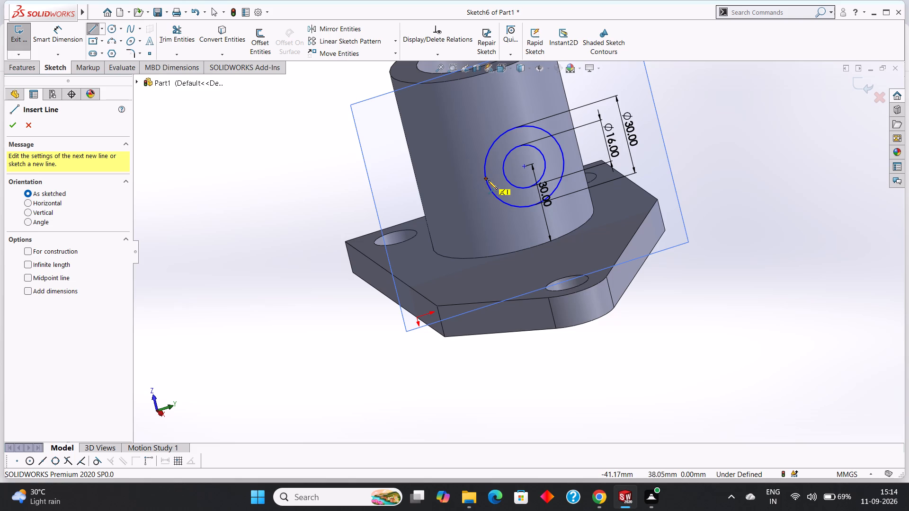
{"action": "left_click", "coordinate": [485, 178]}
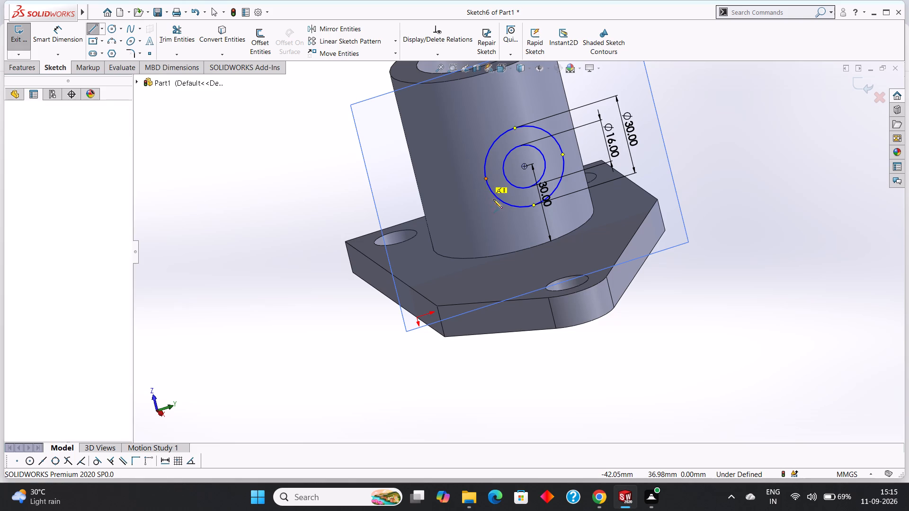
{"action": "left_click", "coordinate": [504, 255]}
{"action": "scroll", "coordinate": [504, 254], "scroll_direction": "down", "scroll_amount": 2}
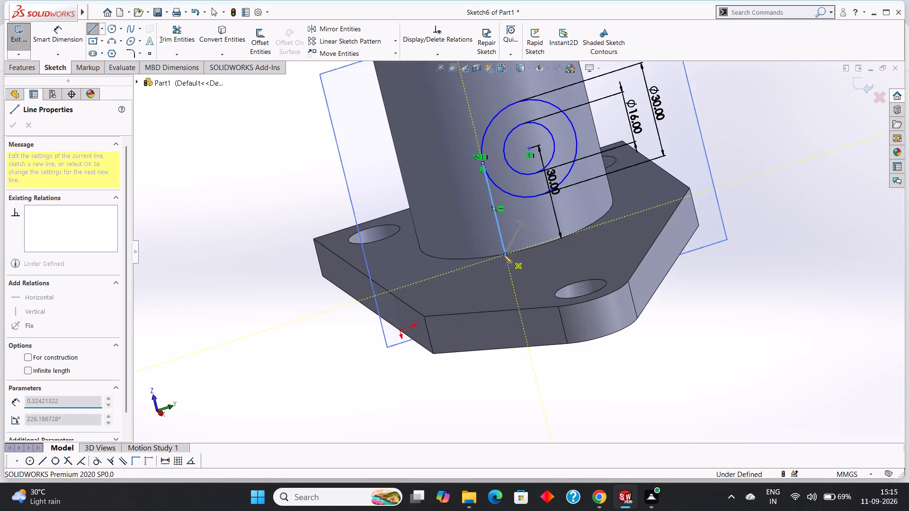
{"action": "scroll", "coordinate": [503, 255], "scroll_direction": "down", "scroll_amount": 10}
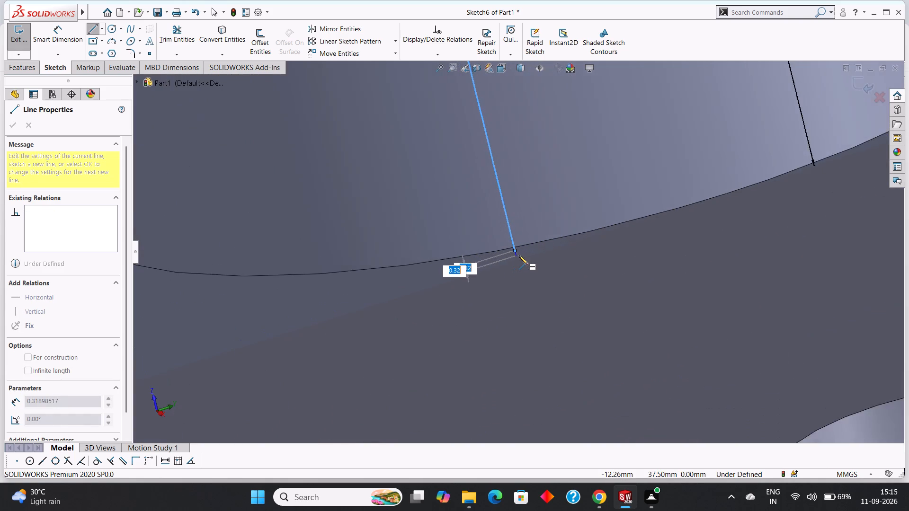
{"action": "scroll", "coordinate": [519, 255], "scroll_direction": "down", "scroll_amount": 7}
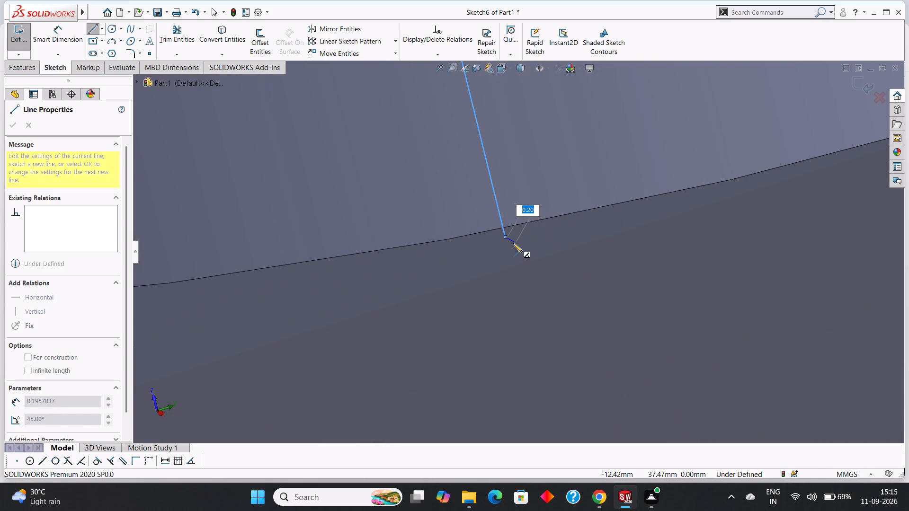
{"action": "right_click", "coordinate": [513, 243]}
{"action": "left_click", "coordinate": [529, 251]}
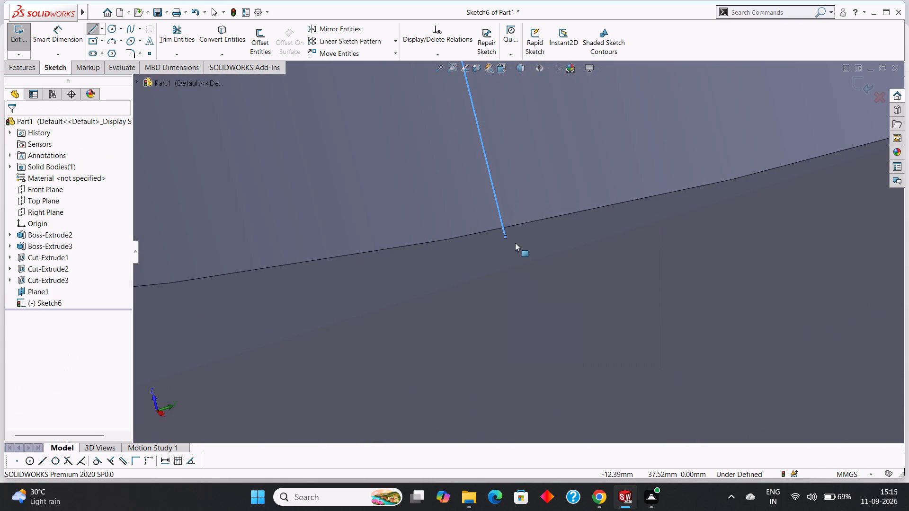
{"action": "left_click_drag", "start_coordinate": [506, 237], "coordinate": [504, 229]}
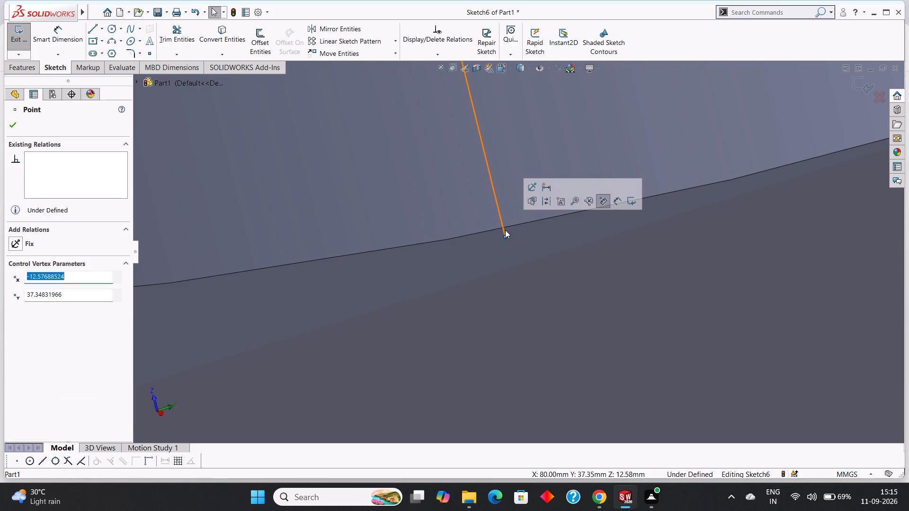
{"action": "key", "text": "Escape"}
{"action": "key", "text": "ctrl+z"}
Sketch a tangent line about 29 mm long from the left side of the 30 mm circle down to the boss's base.
{"action": "scroll", "coordinate": [552, 264], "scroll_direction": "up", "scroll_amount": 2}
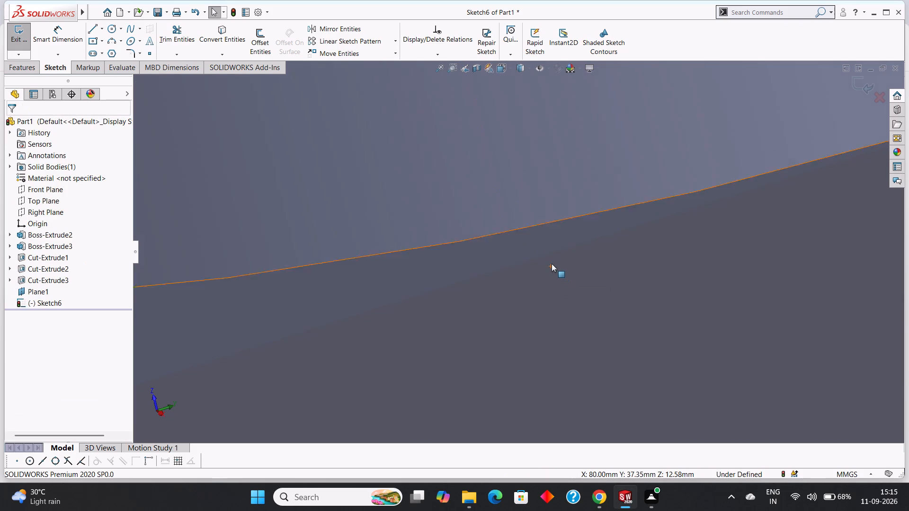
{"action": "scroll", "coordinate": [552, 264], "scroll_direction": "up", "scroll_amount": 16}
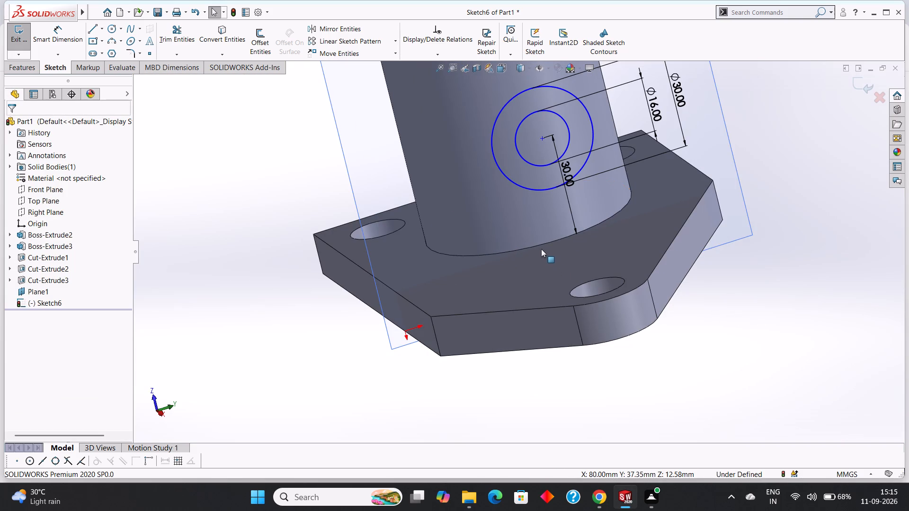
{"action": "left_click", "coordinate": [96, 28]}
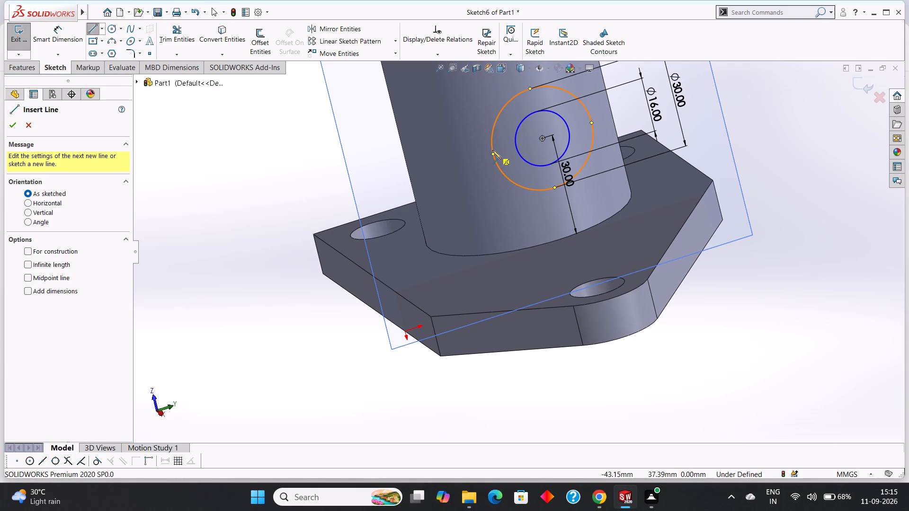
{"action": "left_click", "coordinate": [494, 153]}
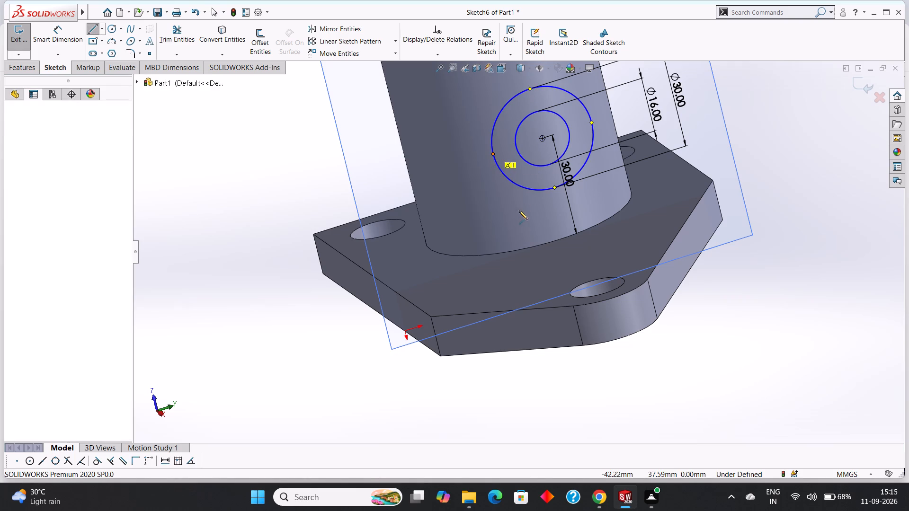
{"action": "left_click", "coordinate": [516, 250]}
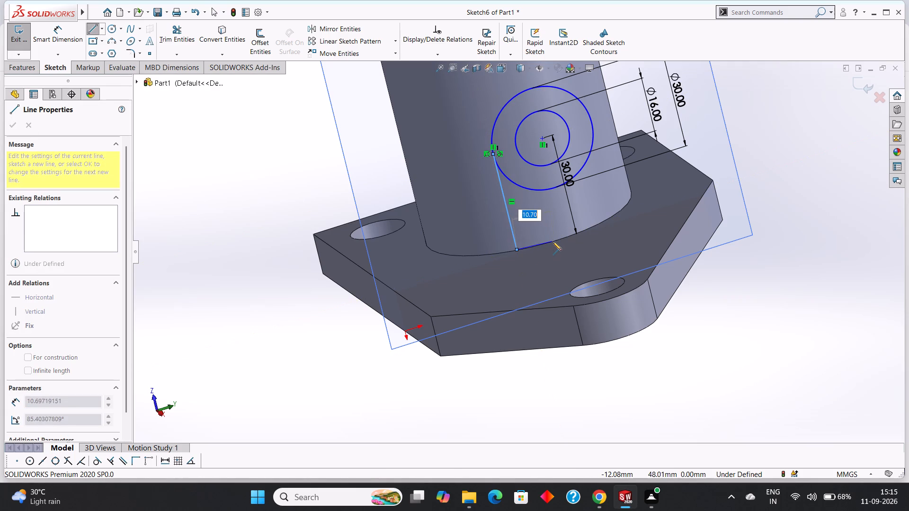
{"action": "key", "text": "Escape"}
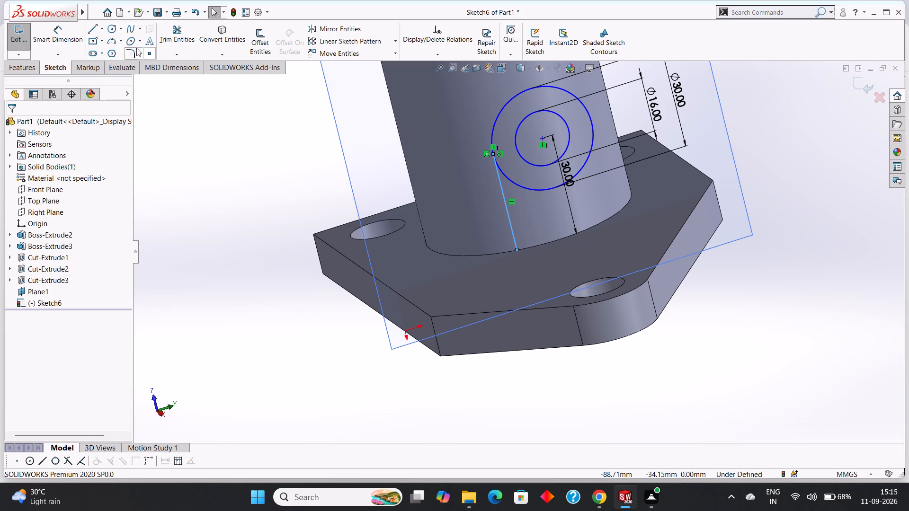
Sketch a tangent line about 28 mm long from the right side of the 30 mm circle down to the boss's base.
{"action": "left_click", "coordinate": [96, 29]}
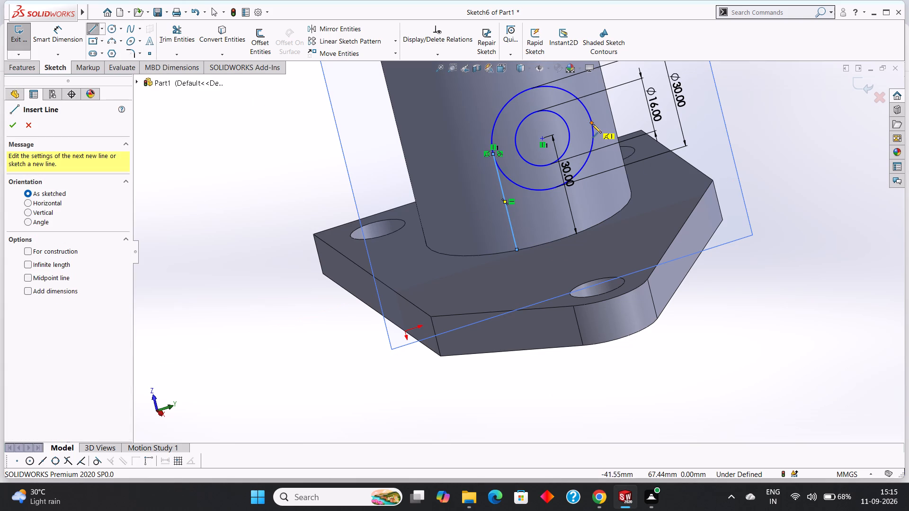
{"action": "left_click", "coordinate": [592, 123]}
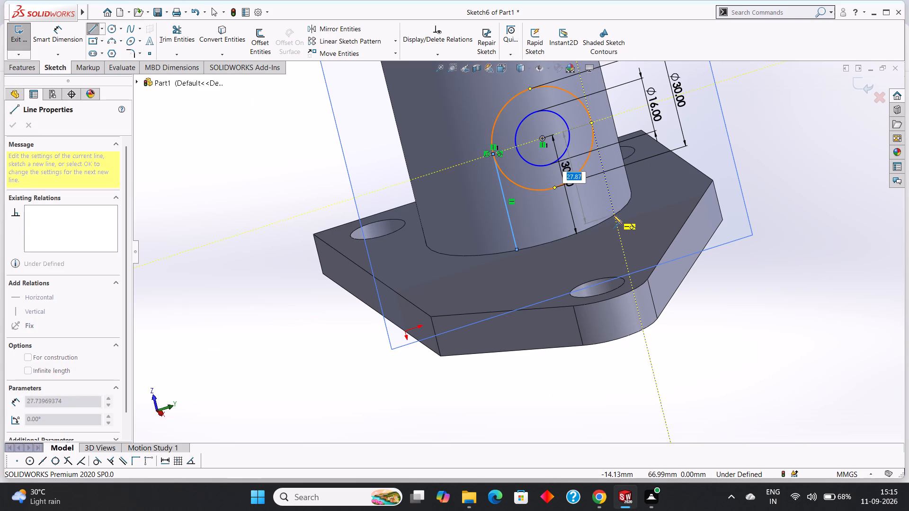
{"action": "left_click", "coordinate": [613, 215]}
{"action": "right_click", "coordinate": [630, 205]}
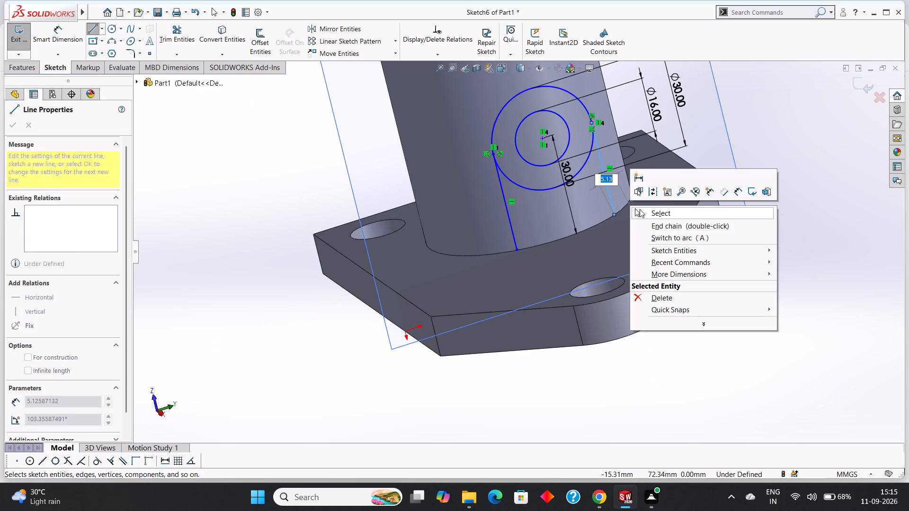
{"action": "left_click", "coordinate": [643, 211]}
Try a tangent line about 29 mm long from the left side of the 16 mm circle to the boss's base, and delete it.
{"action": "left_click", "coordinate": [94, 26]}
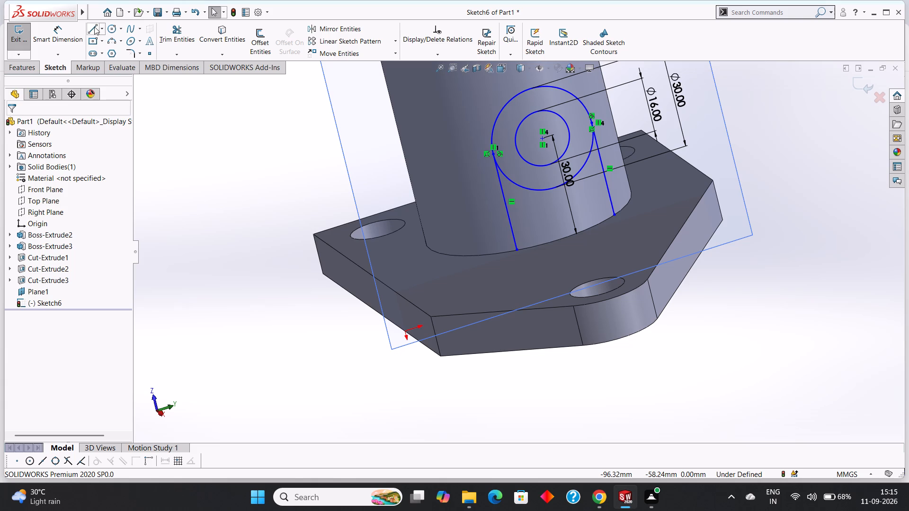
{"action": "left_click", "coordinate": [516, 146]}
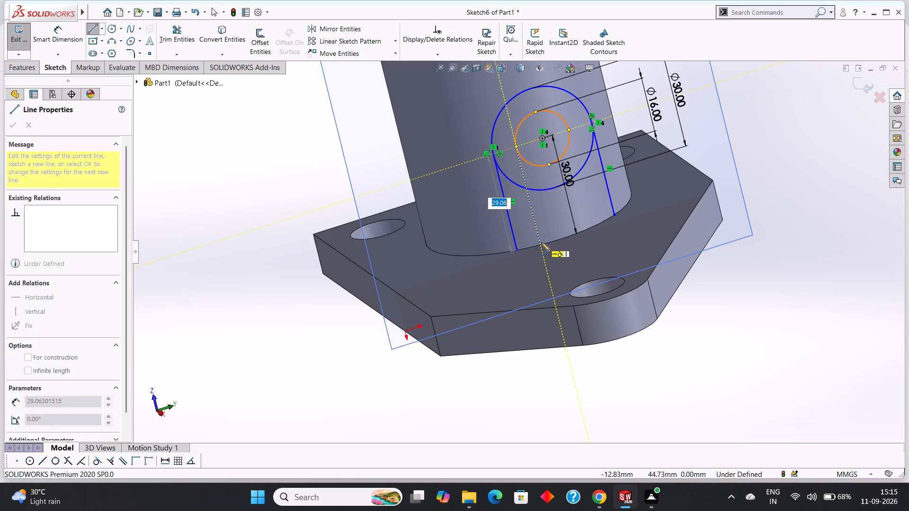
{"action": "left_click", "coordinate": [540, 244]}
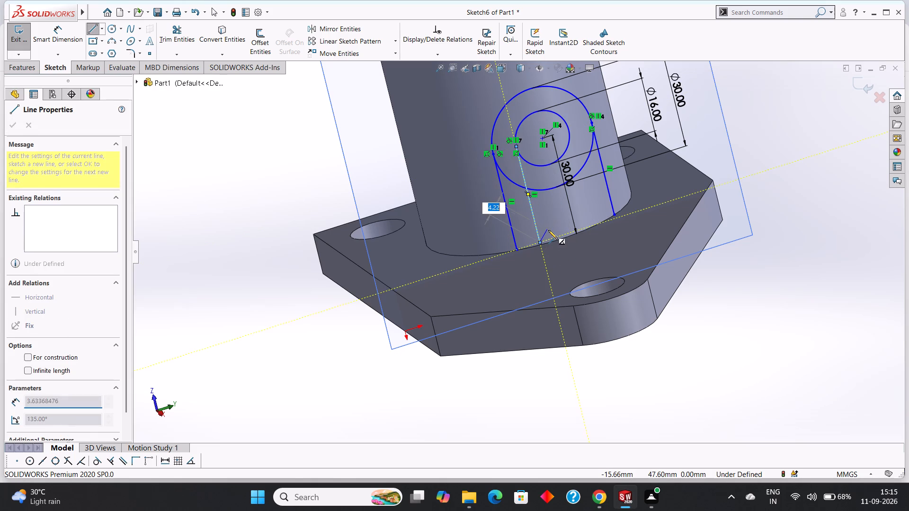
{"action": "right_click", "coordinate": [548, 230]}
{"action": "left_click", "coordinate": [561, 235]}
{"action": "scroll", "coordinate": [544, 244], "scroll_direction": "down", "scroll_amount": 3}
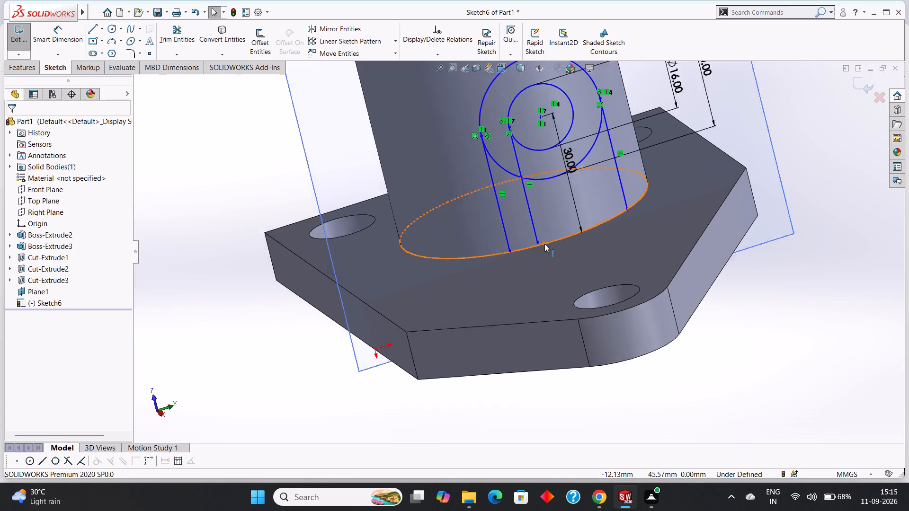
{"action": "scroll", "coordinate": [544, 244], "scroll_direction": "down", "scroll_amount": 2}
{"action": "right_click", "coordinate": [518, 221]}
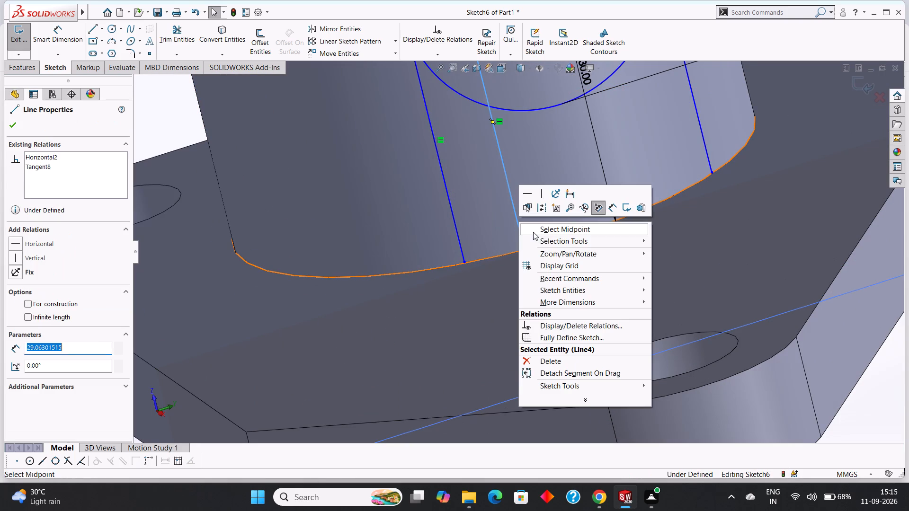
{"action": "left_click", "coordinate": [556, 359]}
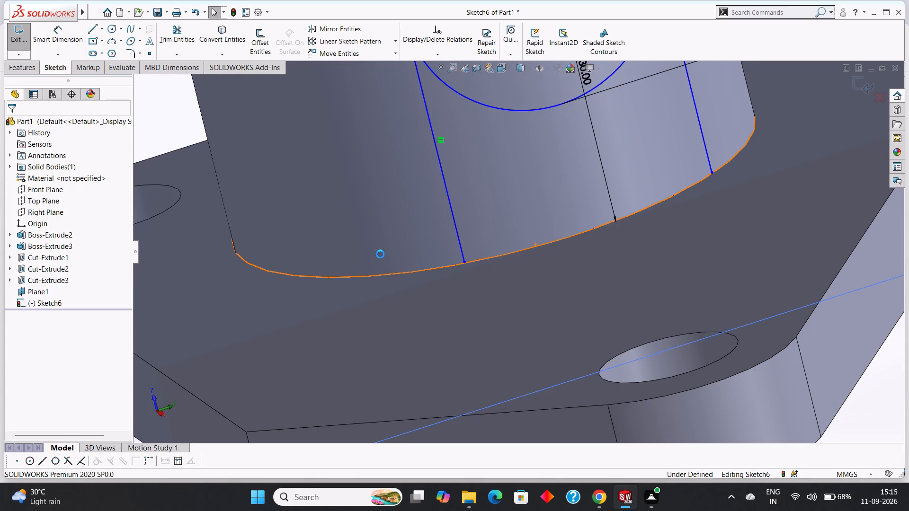
Sketch a tangent line about 30 mm long from the left side of the 16 mm circle down to the boss's base.
{"action": "left_click", "coordinate": [97, 29]}
{"action": "scroll", "coordinate": [421, 132], "scroll_direction": "up", "scroll_amount": 7}
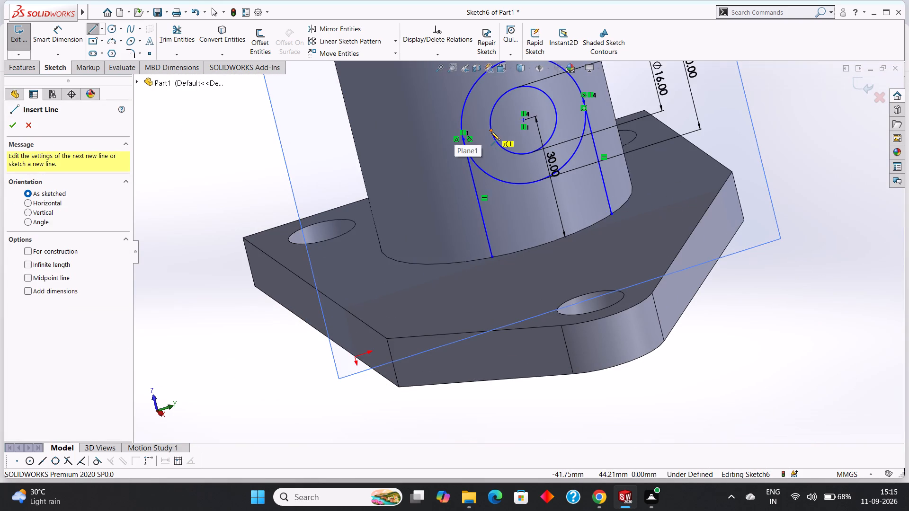
{"action": "left_click", "coordinate": [491, 131]}
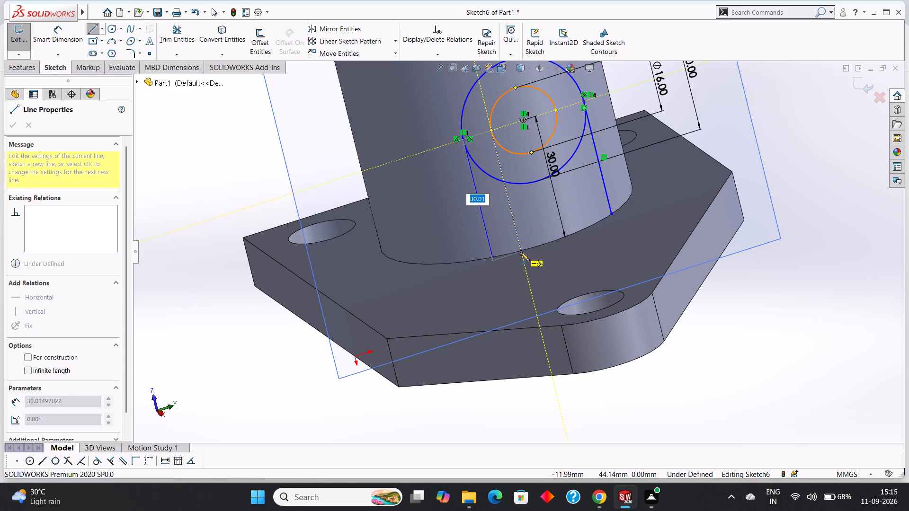
{"action": "left_click", "coordinate": [520, 251]}
{"action": "right_click", "coordinate": [533, 227]}
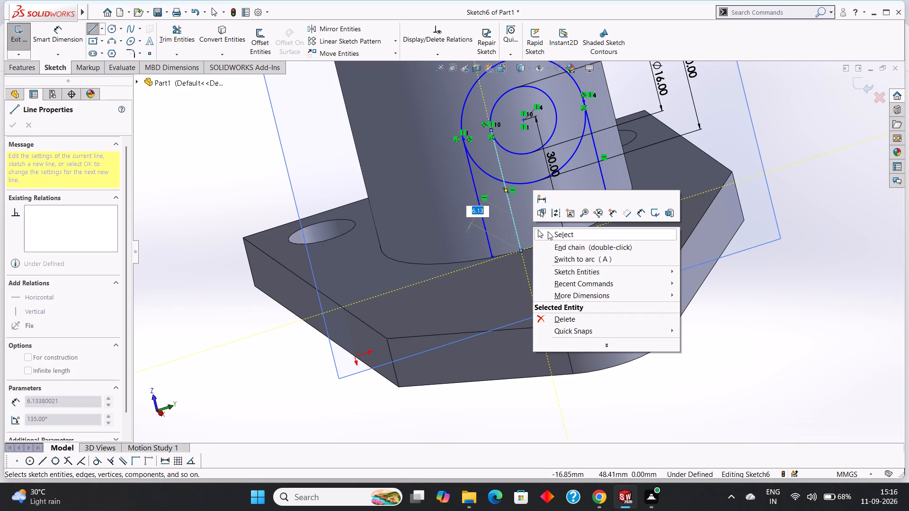
{"action": "left_click", "coordinate": [548, 232]}
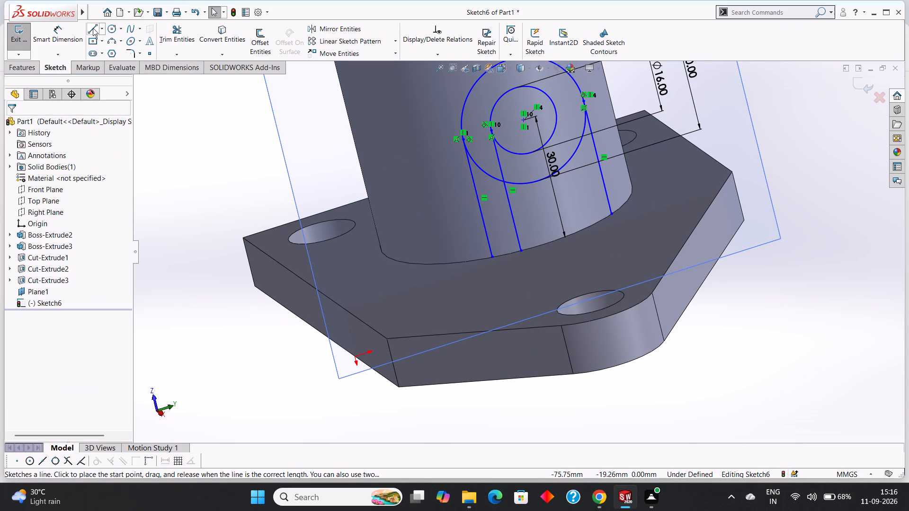
Sketch a tangent line about 30 mm long from the right side of the 16 mm circle down to the boss's base.
{"action": "left_click", "coordinate": [93, 28]}
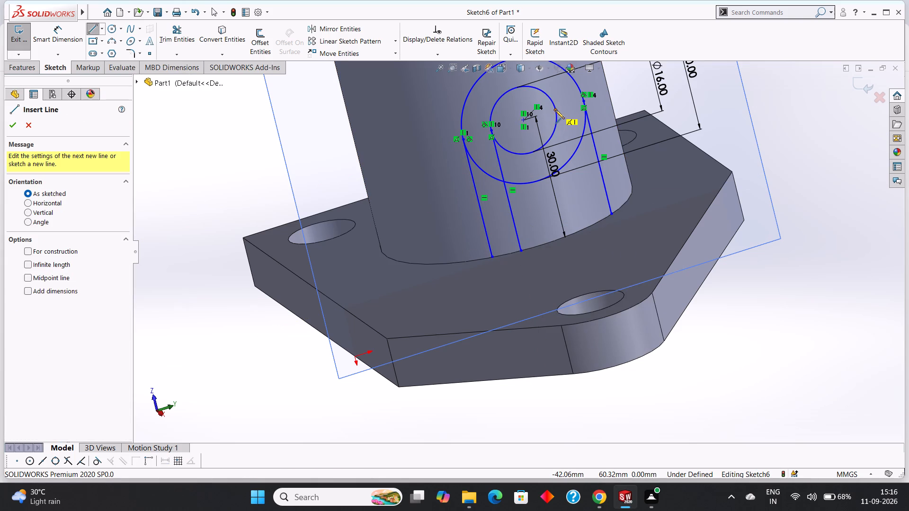
{"action": "left_click", "coordinate": [555, 110]}
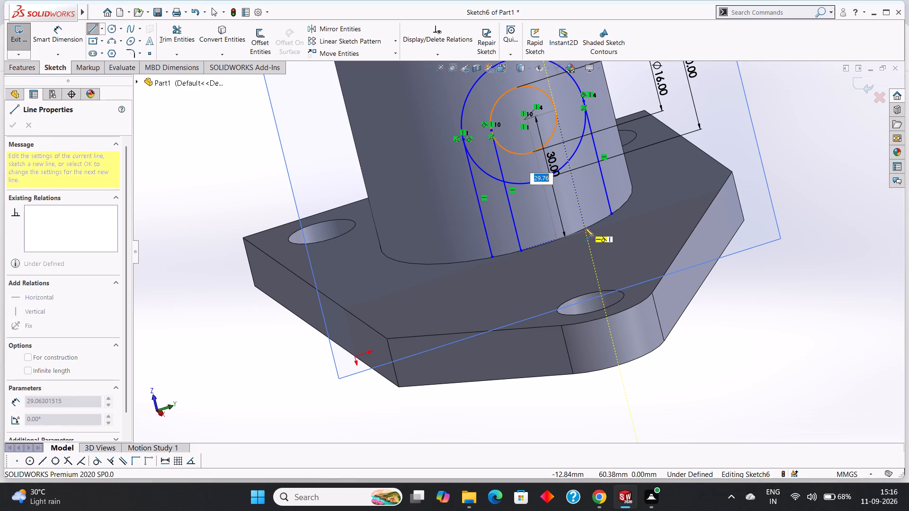
{"action": "left_click", "coordinate": [585, 229]}
{"action": "right_click", "coordinate": [600, 228]}
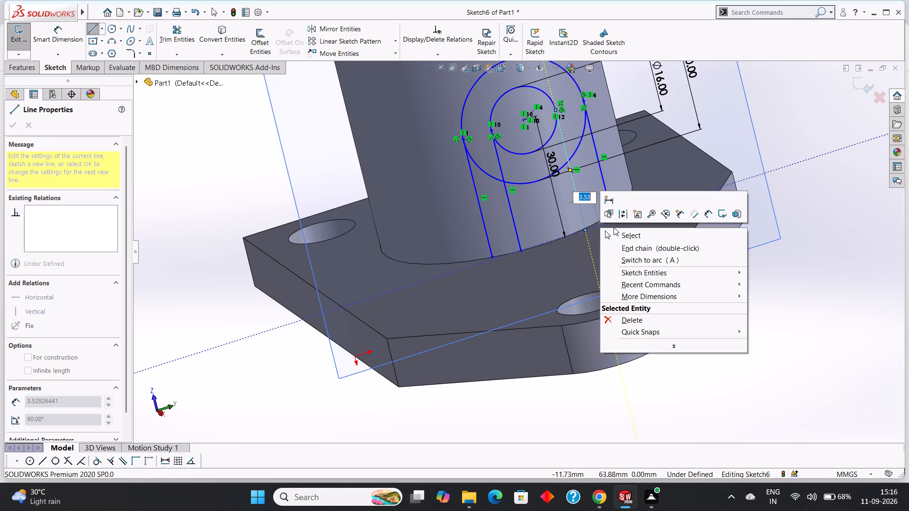
{"action": "left_click", "coordinate": [629, 234]}
Examine the lower ends of the four tangent lines along the boss's base edge.
{"action": "scroll", "coordinate": [590, 238], "scroll_direction": "down", "scroll_amount": 6}
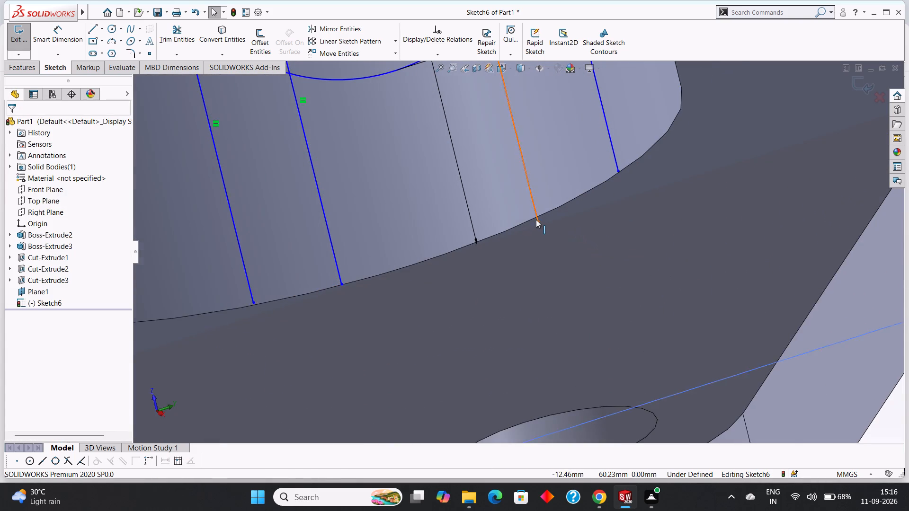
{"action": "scroll", "coordinate": [536, 220], "scroll_direction": "down", "scroll_amount": 2}
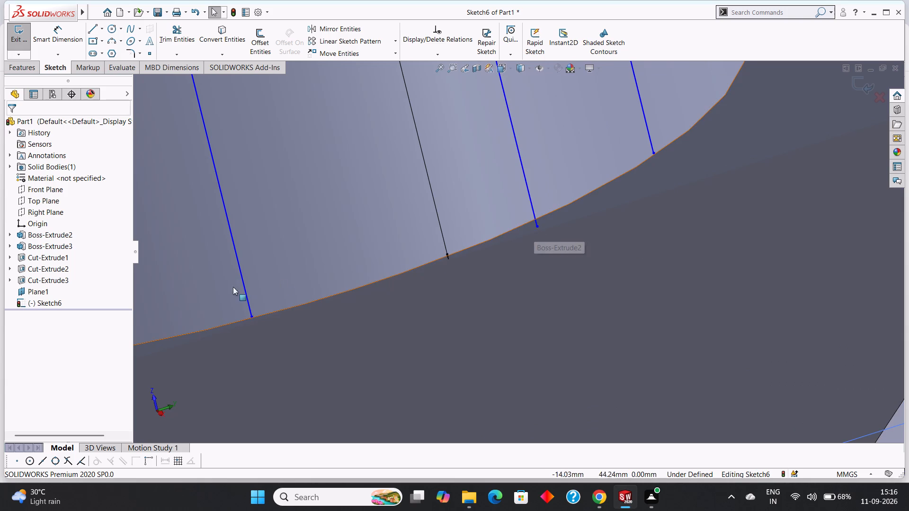
{"action": "scroll", "coordinate": [251, 309], "scroll_direction": "down", "scroll_amount": 5}
{"action": "scroll", "coordinate": [350, 323], "scroll_direction": "down", "scroll_amount": 2}
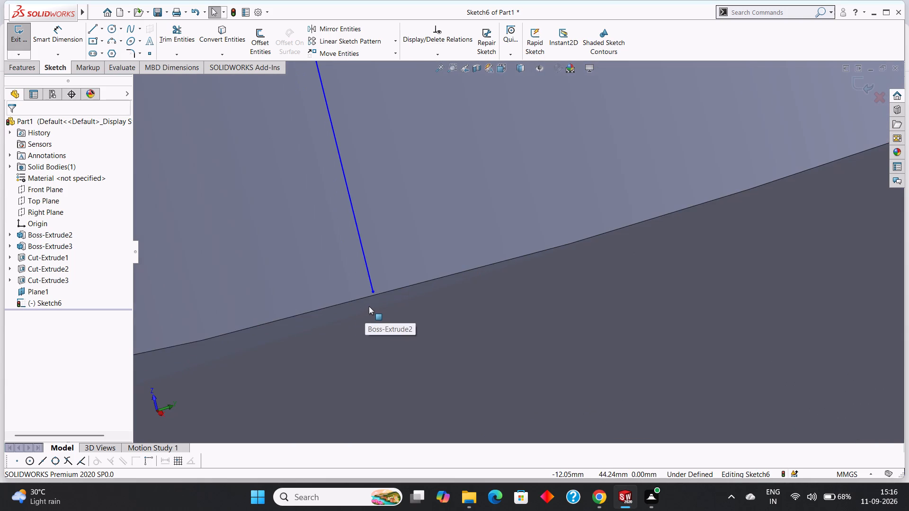
{"action": "scroll", "coordinate": [369, 306], "scroll_direction": "up", "scroll_amount": 12}
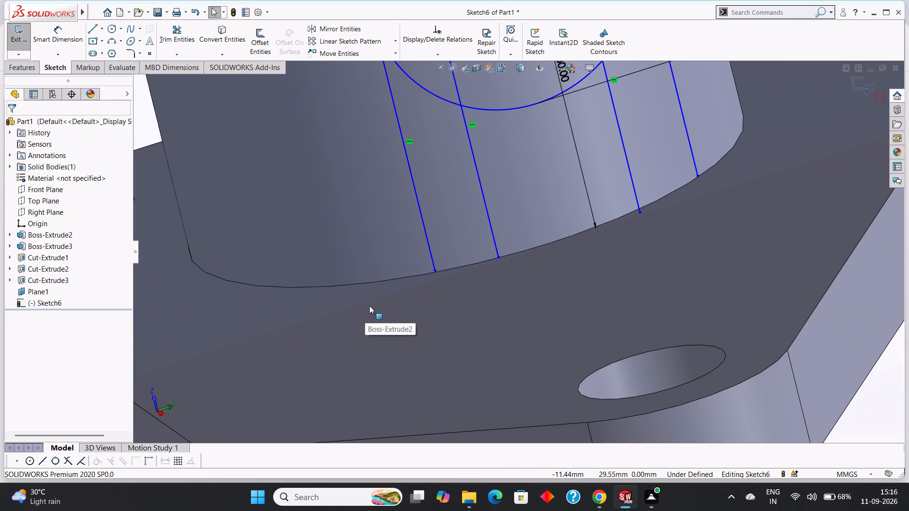
{"action": "key", "text": "Escape"}
{"action": "scroll", "coordinate": [505, 179], "scroll_direction": "up", "scroll_amount": 3}
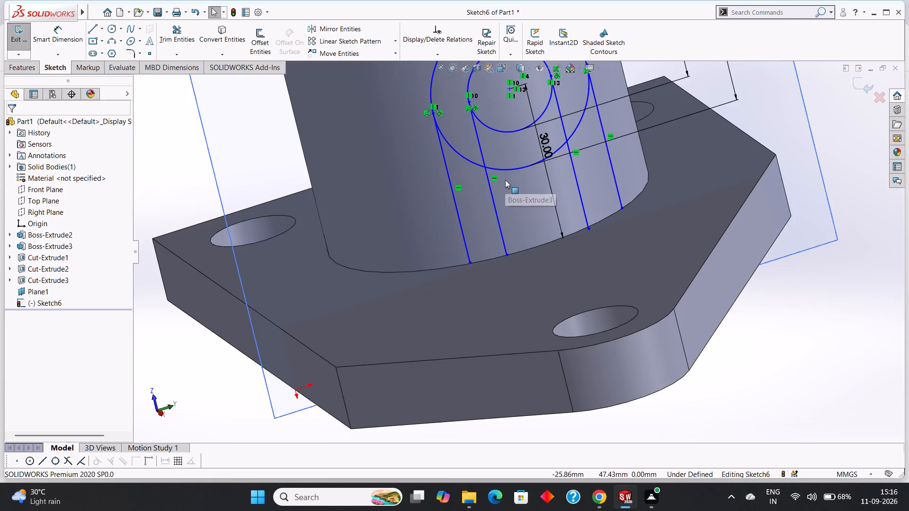
{"action": "scroll", "coordinate": [504, 180], "scroll_direction": "up", "scroll_amount": 1}
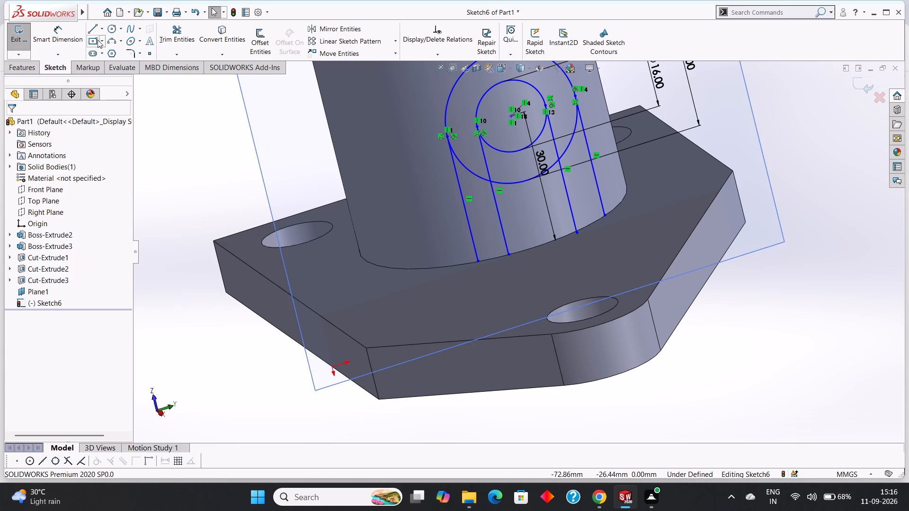
Trim away the lower portions of the 16 mm and 30 mm circles between their tangent lines, leaving two arches.
{"action": "left_click", "coordinate": [173, 28]}
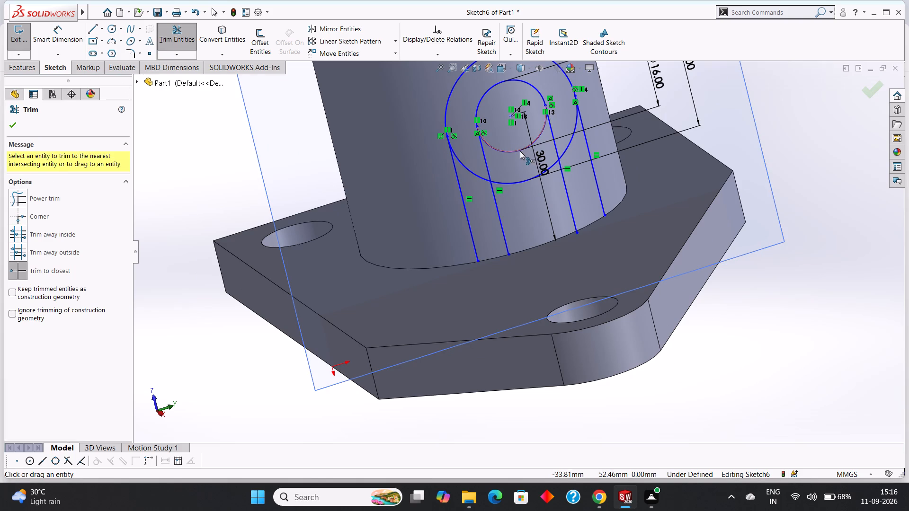
{"action": "left_click", "coordinate": [518, 150]}
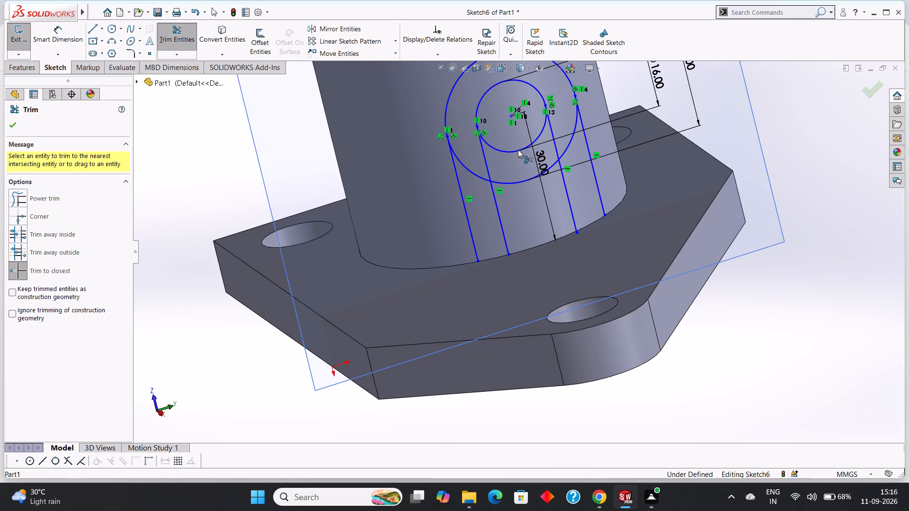
{"action": "left_click", "coordinate": [516, 184]}
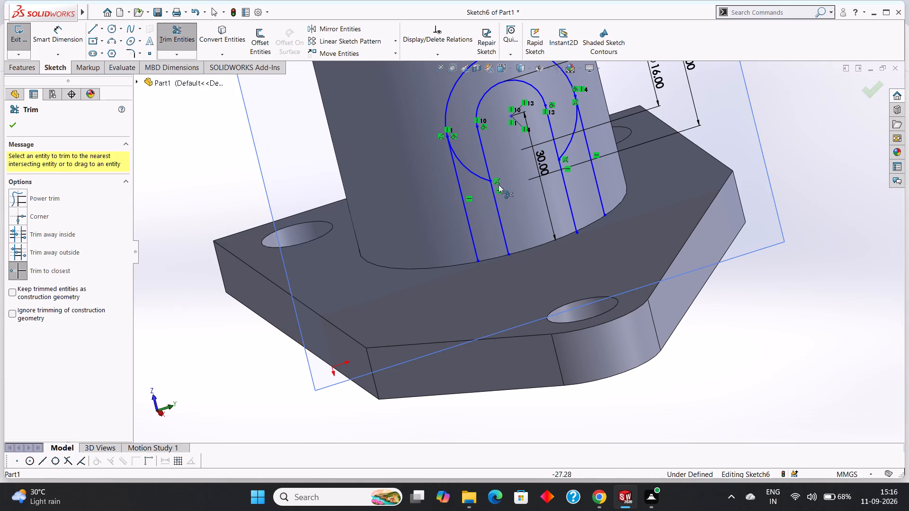
{"action": "left_click", "coordinate": [474, 173]}
{"action": "left_click", "coordinate": [570, 143]}
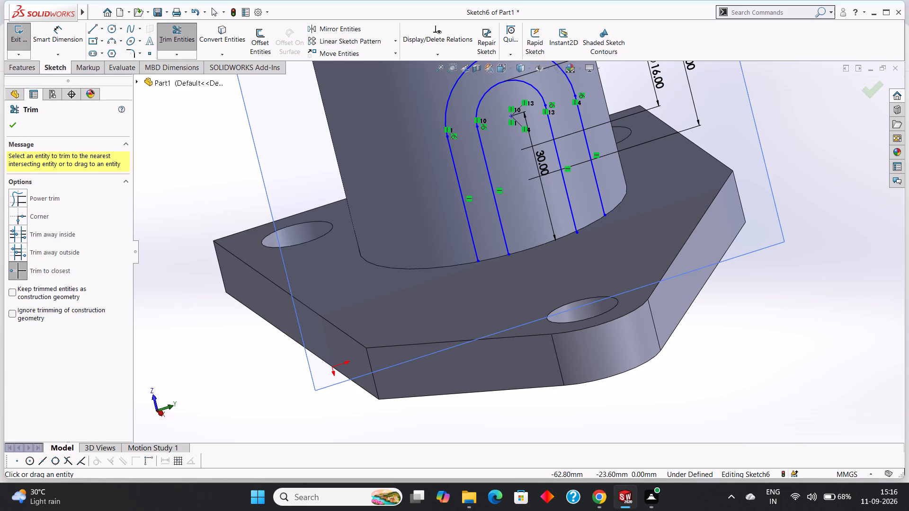
{"action": "left_click", "coordinate": [12, 123]}
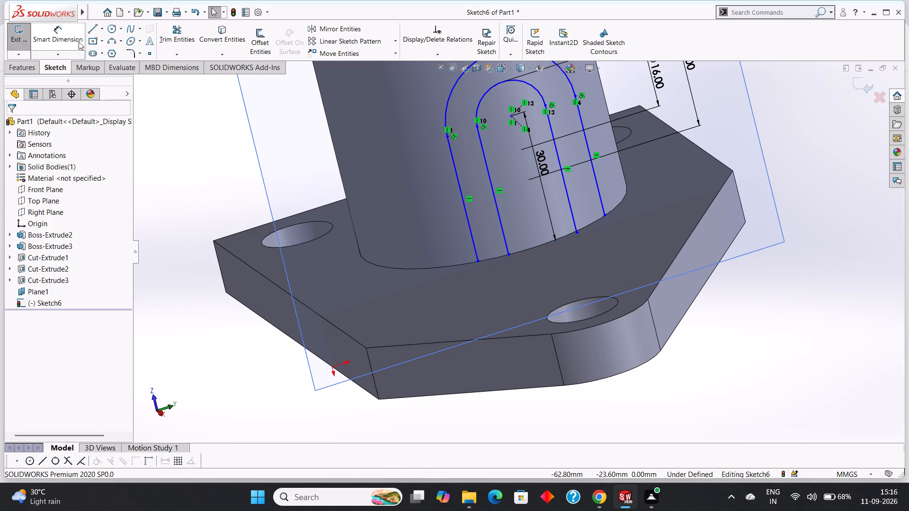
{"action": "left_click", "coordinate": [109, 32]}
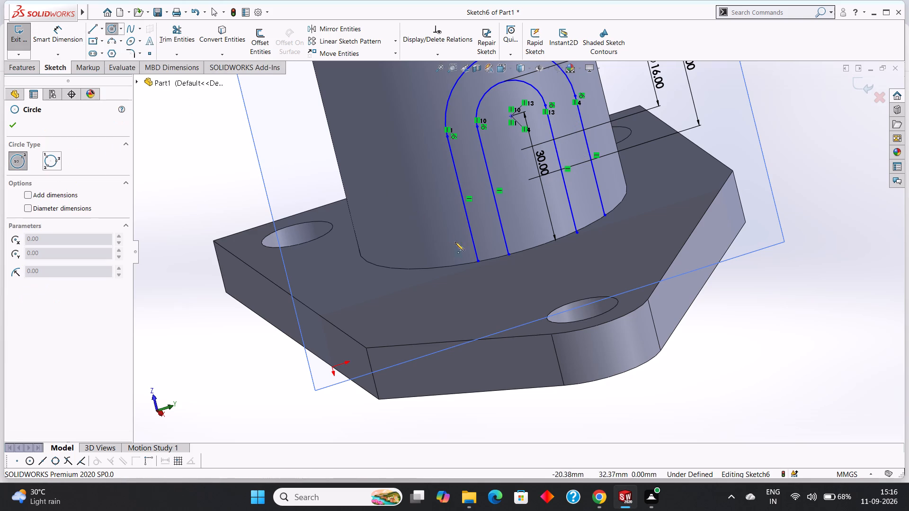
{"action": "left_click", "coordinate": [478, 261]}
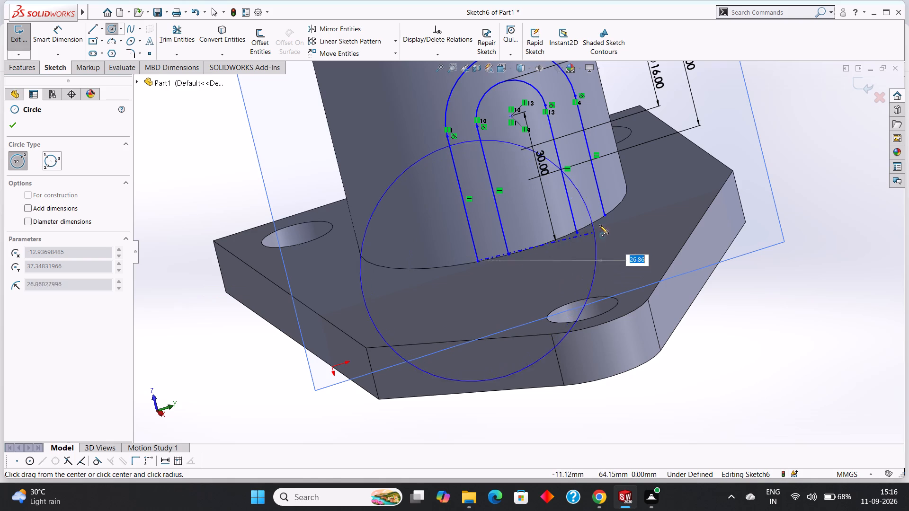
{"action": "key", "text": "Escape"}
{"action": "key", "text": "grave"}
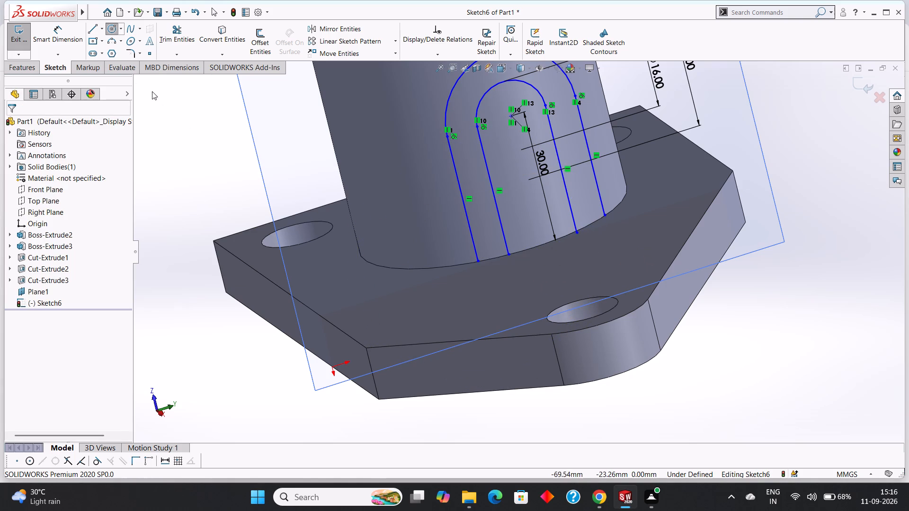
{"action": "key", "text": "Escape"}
Sketch a three-point arc along the boss's base edge joining the lower ends of the two outer tangent lines.
{"action": "left_click", "coordinate": [116, 41]}
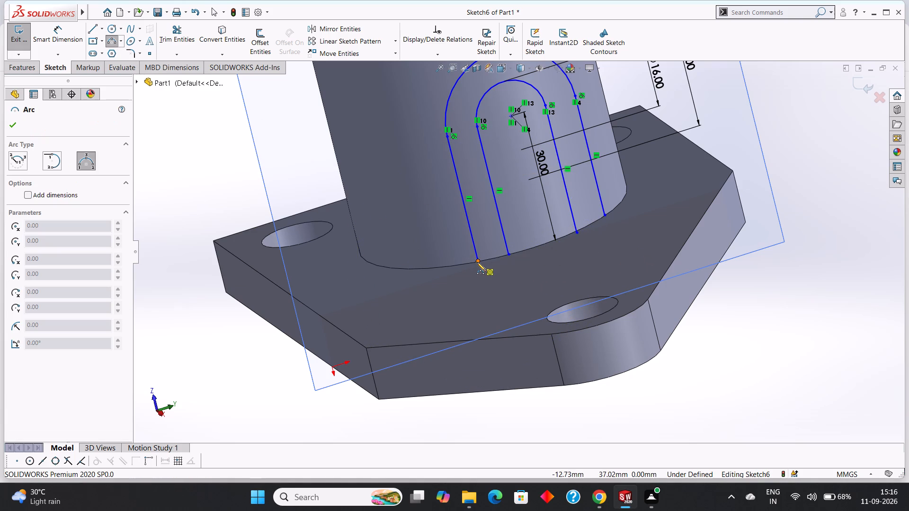
{"action": "left_click", "coordinate": [478, 260]}
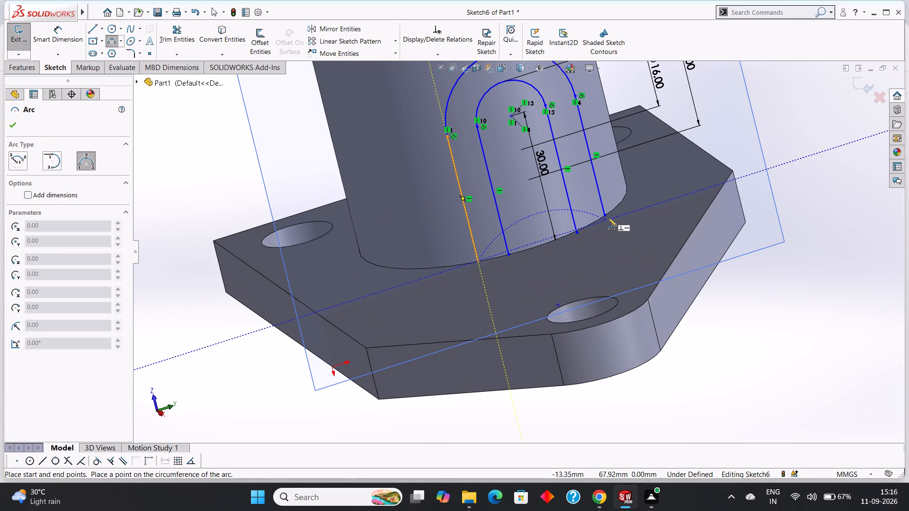
{"action": "left_click", "coordinate": [603, 215]}
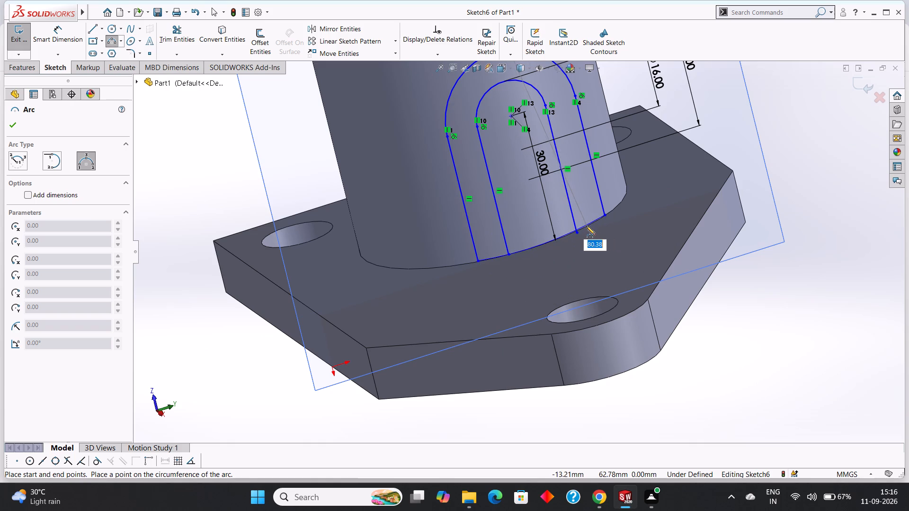
{"action": "left_click", "coordinate": [586, 226]}
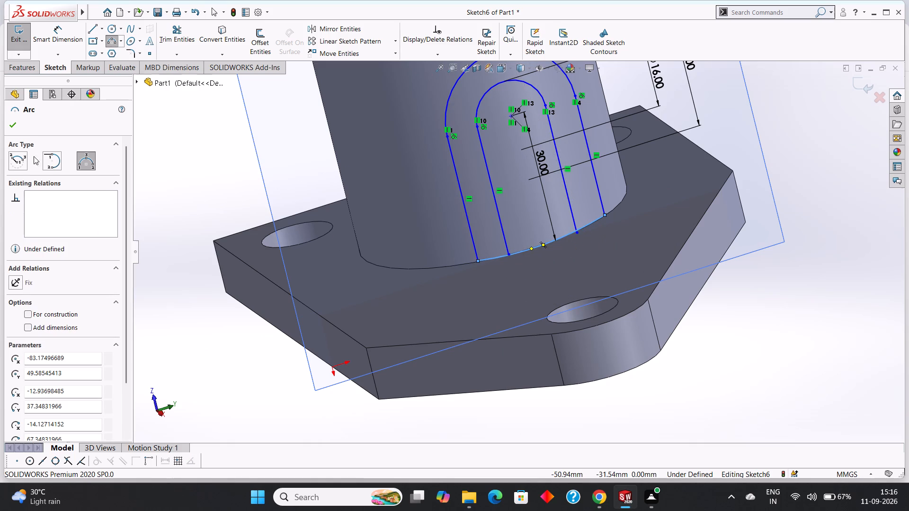
{"action": "left_click", "coordinate": [11, 131]}
Examine how closely the bottom arc follows the boss's base edge and meets the ends of the tangent lines.
{"action": "scroll", "coordinate": [594, 230], "scroll_direction": "down", "scroll_amount": 4}
{"action": "scroll", "coordinate": [519, 233], "scroll_direction": "down", "scroll_amount": 4}
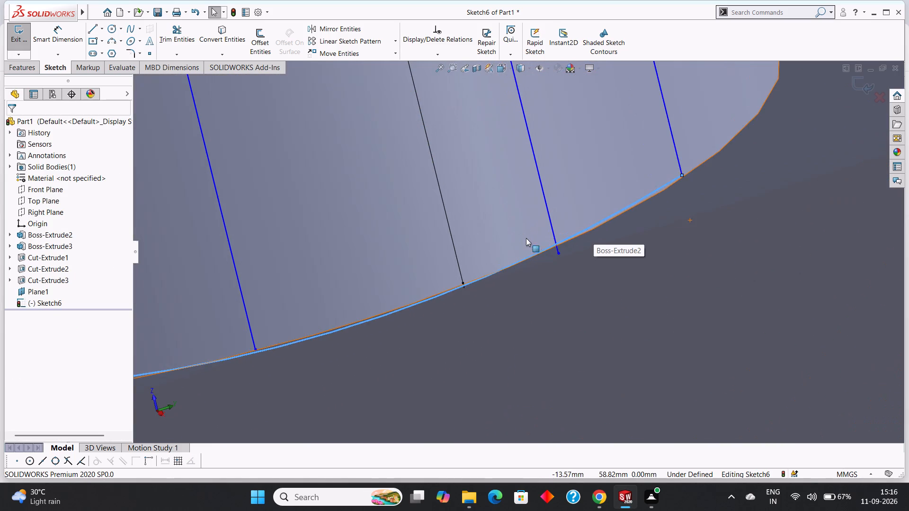
{"action": "scroll", "coordinate": [561, 243], "scroll_direction": "down", "scroll_amount": 11}
{"action": "scroll", "coordinate": [525, 255], "scroll_direction": "up", "scroll_amount": 3}
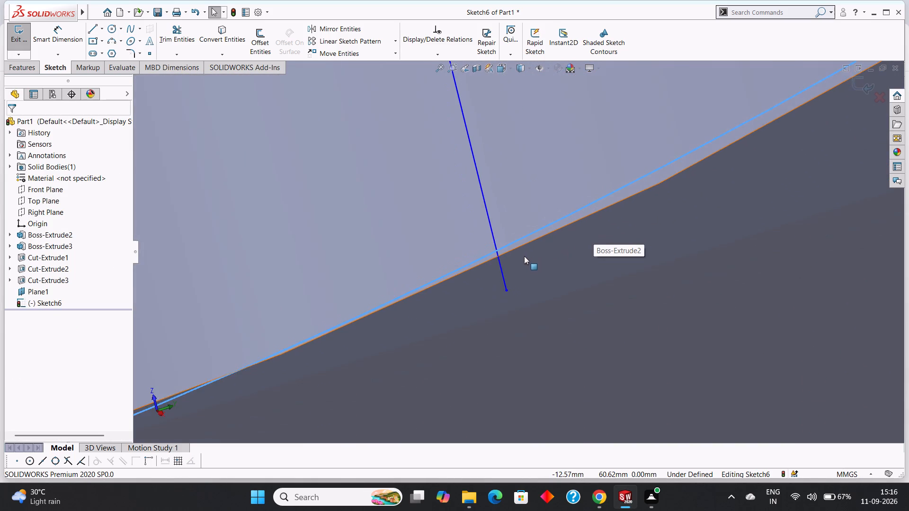
{"action": "scroll", "coordinate": [524, 256], "scroll_direction": "up", "scroll_amount": 8}
{"action": "scroll", "coordinate": [407, 283], "scroll_direction": "up", "scroll_amount": 3}
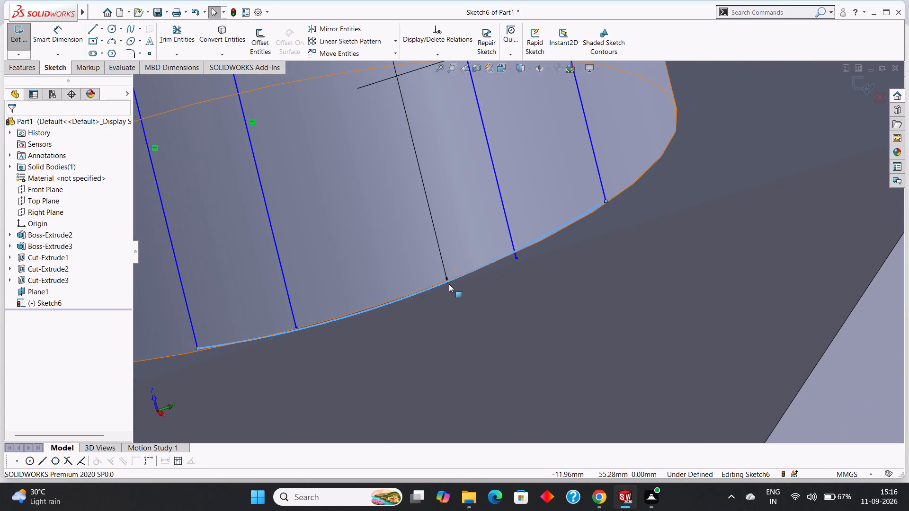
{"action": "scroll", "coordinate": [352, 310], "scroll_direction": "down", "scroll_amount": 4}
{"action": "scroll", "coordinate": [292, 331], "scroll_direction": "down", "scroll_amount": 1}
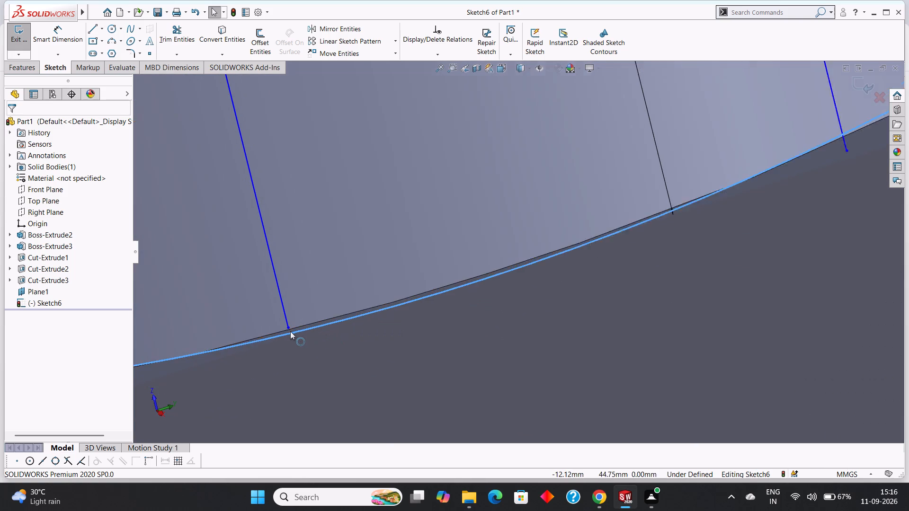
{"action": "scroll", "coordinate": [290, 331], "scroll_direction": "down", "scroll_amount": 2}
{"action": "scroll", "coordinate": [339, 321], "scroll_direction": "up", "scroll_amount": 5}
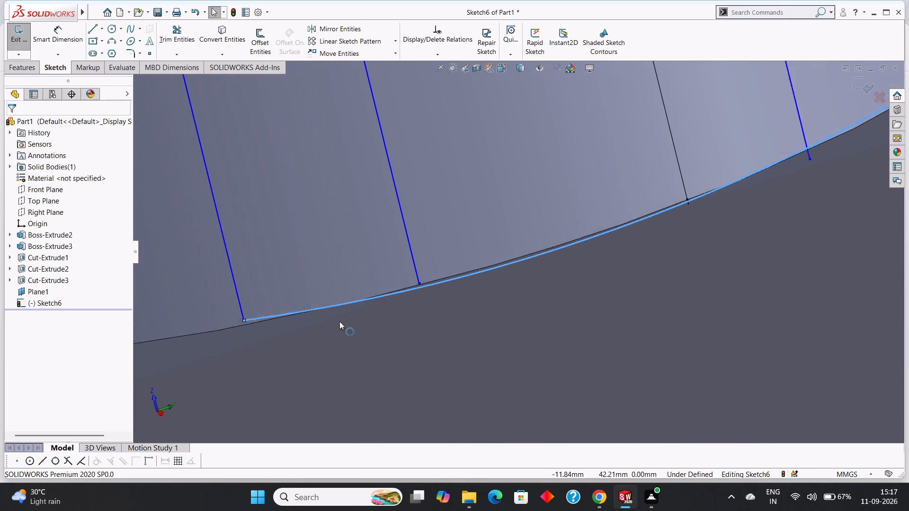
{"action": "scroll", "coordinate": [339, 321], "scroll_direction": "up", "scroll_amount": 1}
Move the bottom arc's left endpoint down past the boss's base edge, to about X -12.59, Y 37.18.
{"action": "scroll", "coordinate": [413, 292], "scroll_direction": "down", "scroll_amount": 3}
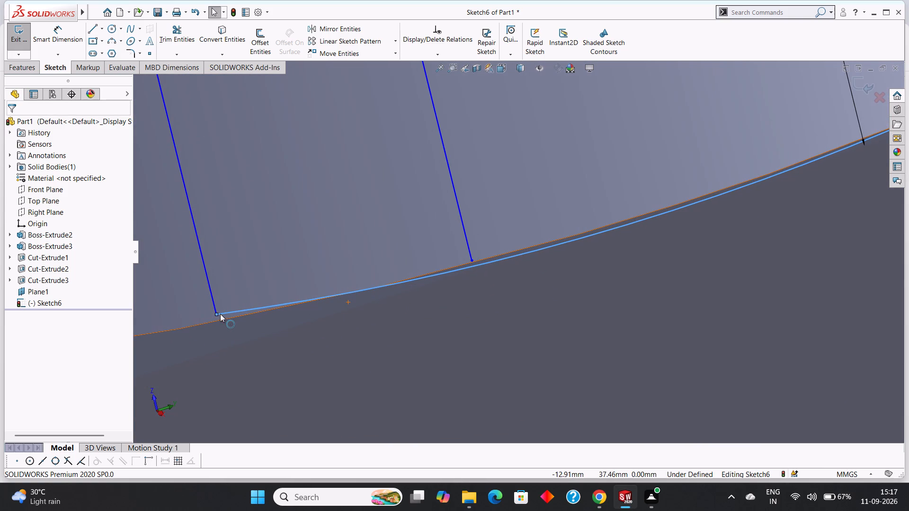
{"action": "left_click_drag", "start_coordinate": [216, 315], "coordinate": [217, 322]}
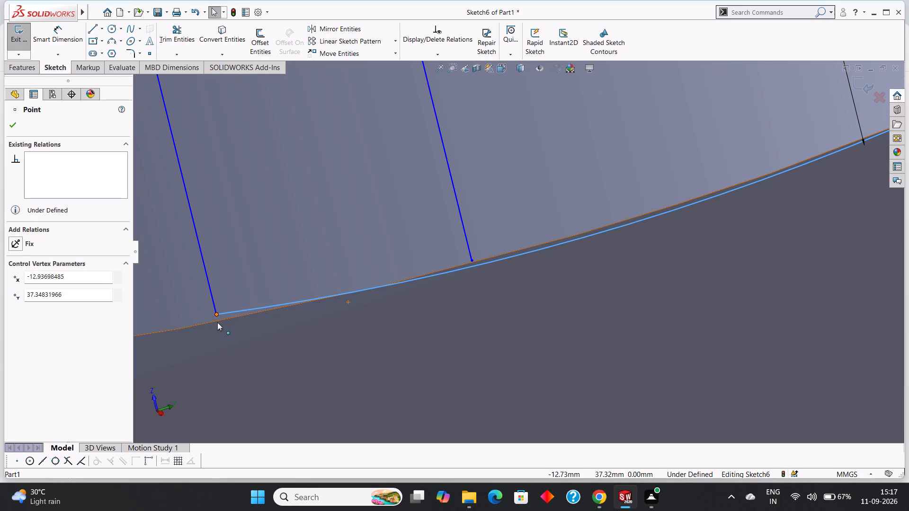
{"action": "left_click_drag", "start_coordinate": [217, 322], "coordinate": [218, 323]}
{"action": "key", "text": "Escape"}
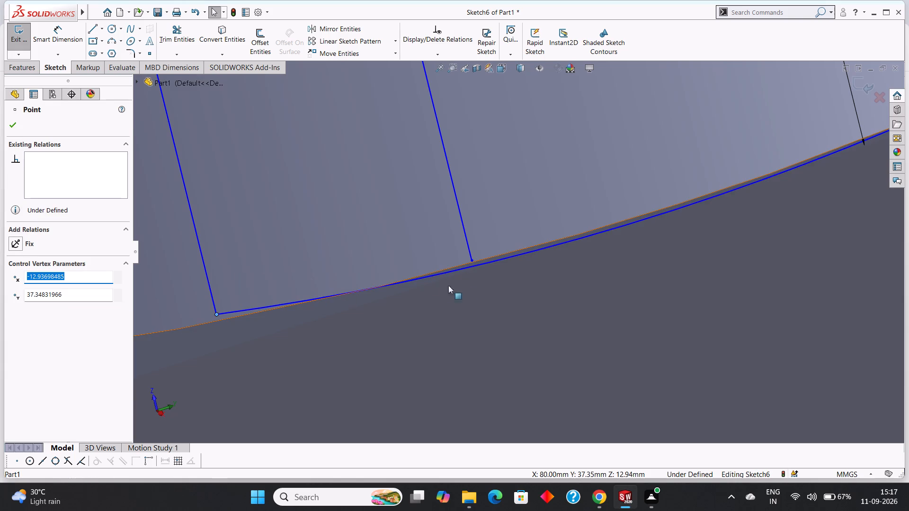
{"action": "key", "text": "Escape"}
{"action": "key", "text": "Escape"}
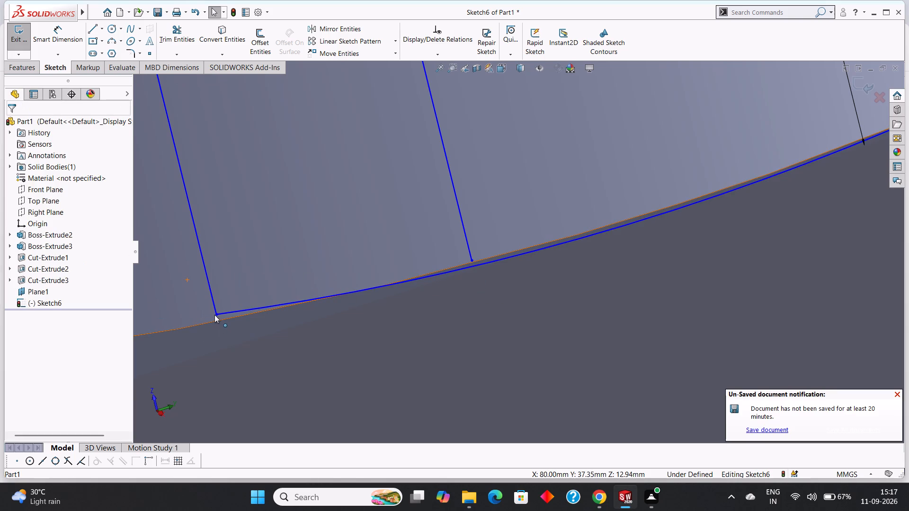
{"action": "key", "text": "Escape"}
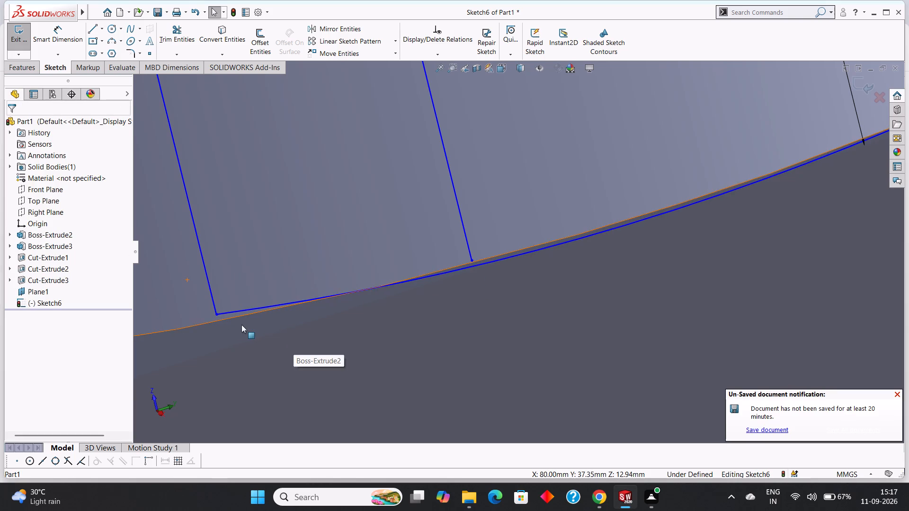
{"action": "left_click_drag", "start_coordinate": [217, 314], "coordinate": [216, 317]}
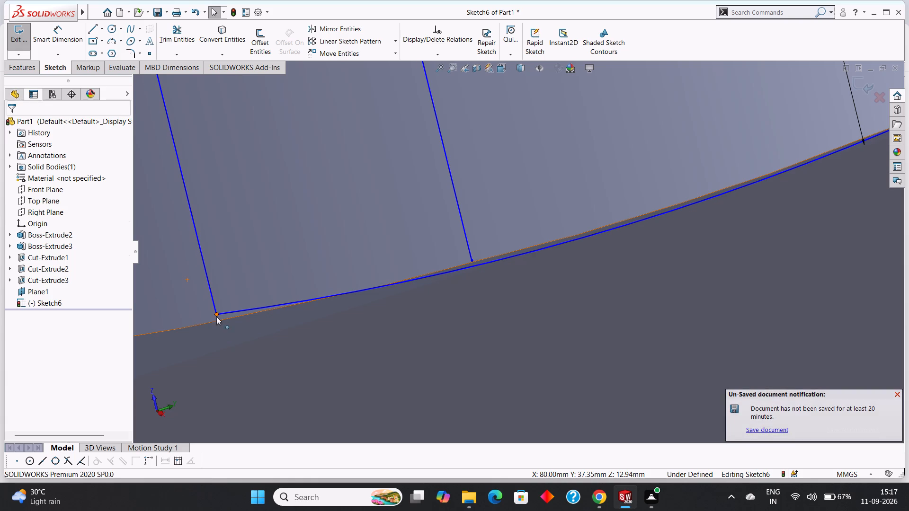
{"action": "left_click_drag", "start_coordinate": [216, 317], "coordinate": [214, 329]}
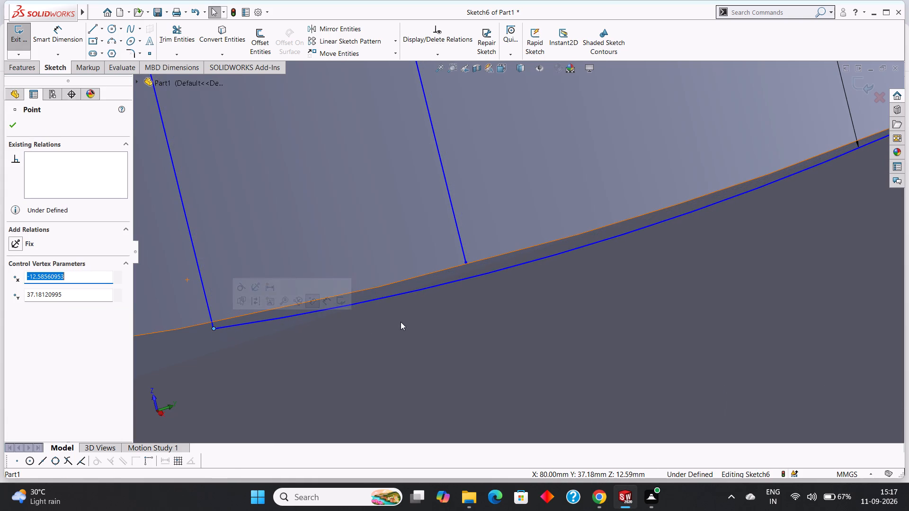
{"action": "key", "text": "Escape"}
{"action": "key", "text": "Escape"}
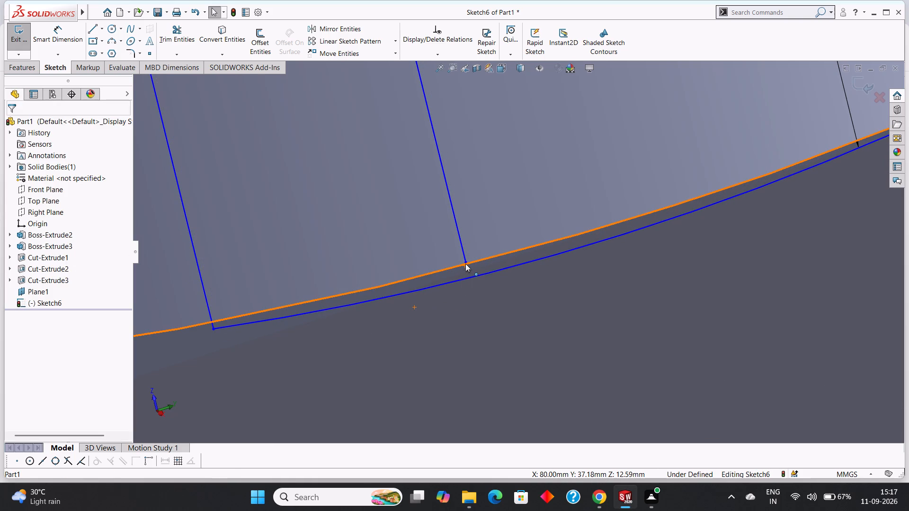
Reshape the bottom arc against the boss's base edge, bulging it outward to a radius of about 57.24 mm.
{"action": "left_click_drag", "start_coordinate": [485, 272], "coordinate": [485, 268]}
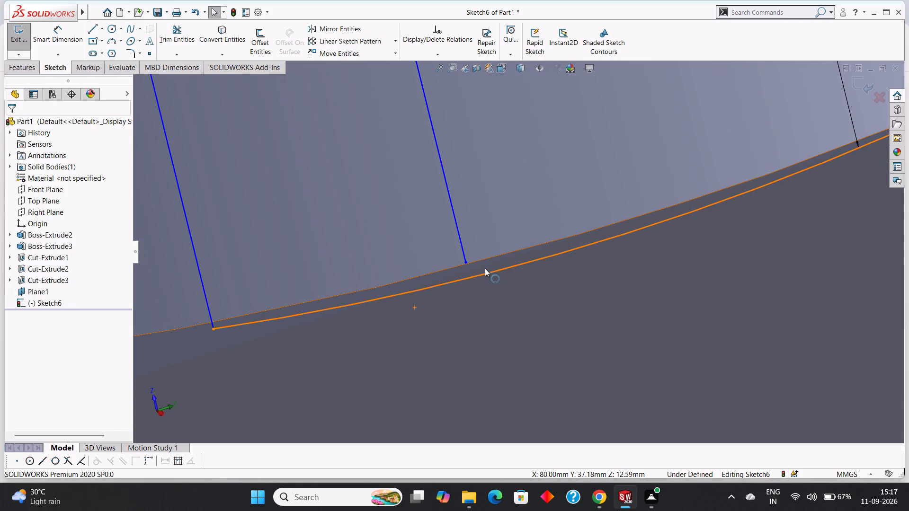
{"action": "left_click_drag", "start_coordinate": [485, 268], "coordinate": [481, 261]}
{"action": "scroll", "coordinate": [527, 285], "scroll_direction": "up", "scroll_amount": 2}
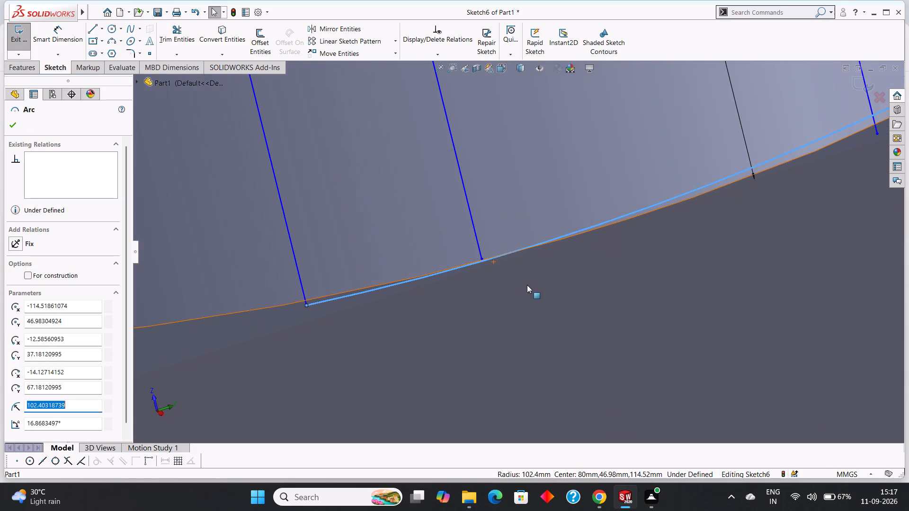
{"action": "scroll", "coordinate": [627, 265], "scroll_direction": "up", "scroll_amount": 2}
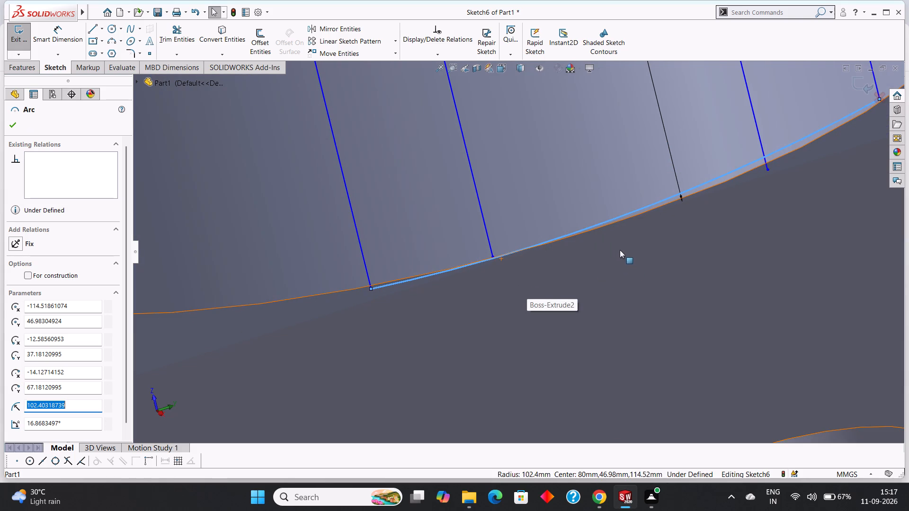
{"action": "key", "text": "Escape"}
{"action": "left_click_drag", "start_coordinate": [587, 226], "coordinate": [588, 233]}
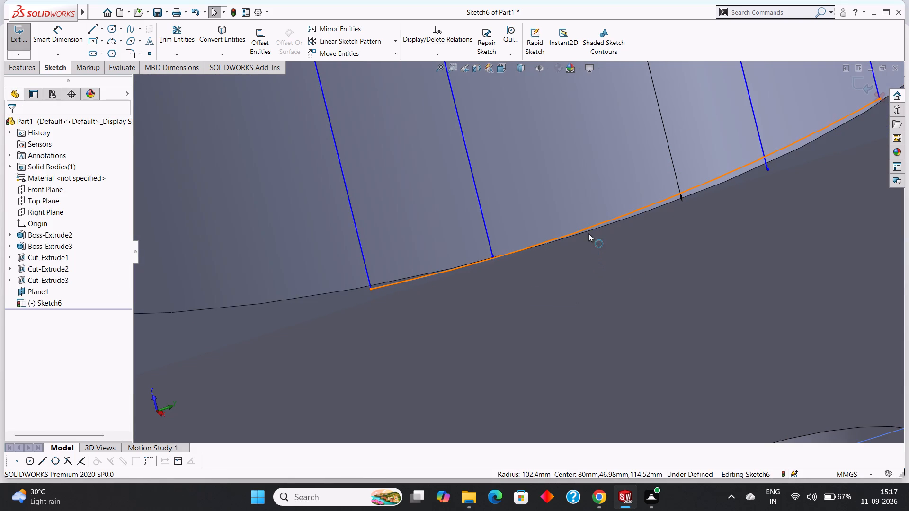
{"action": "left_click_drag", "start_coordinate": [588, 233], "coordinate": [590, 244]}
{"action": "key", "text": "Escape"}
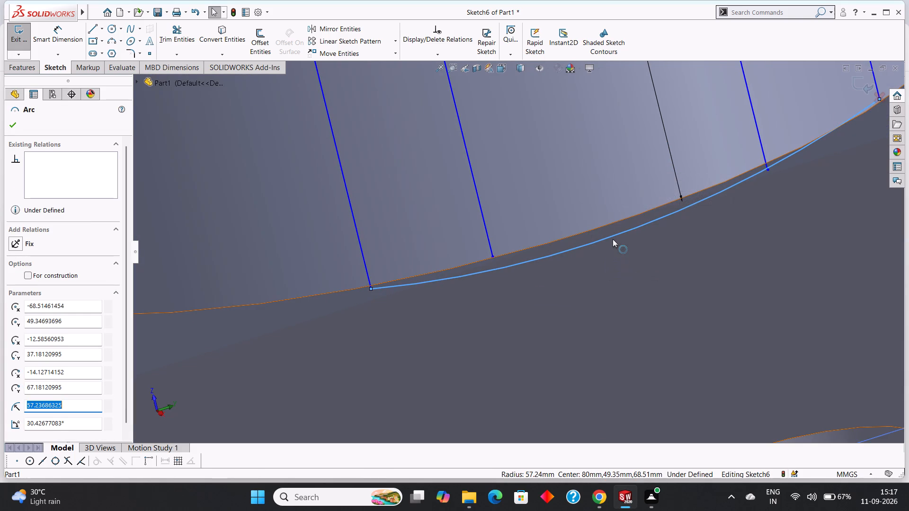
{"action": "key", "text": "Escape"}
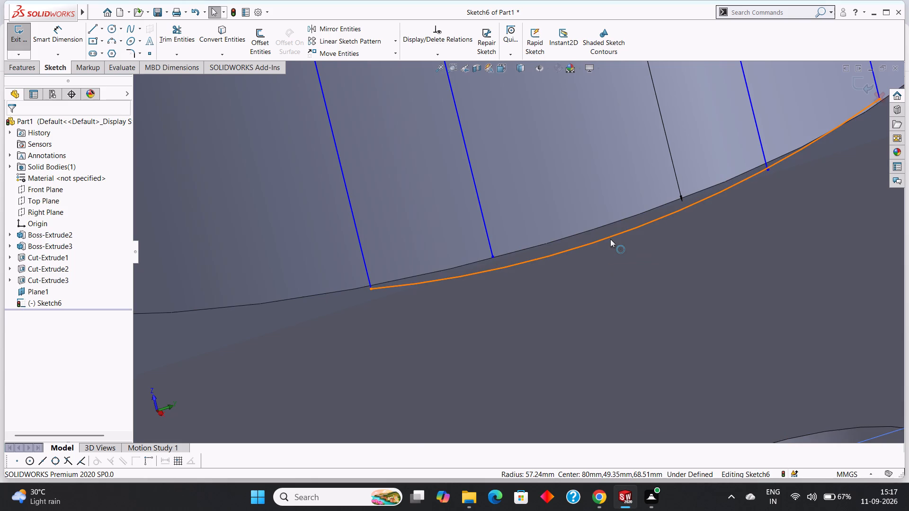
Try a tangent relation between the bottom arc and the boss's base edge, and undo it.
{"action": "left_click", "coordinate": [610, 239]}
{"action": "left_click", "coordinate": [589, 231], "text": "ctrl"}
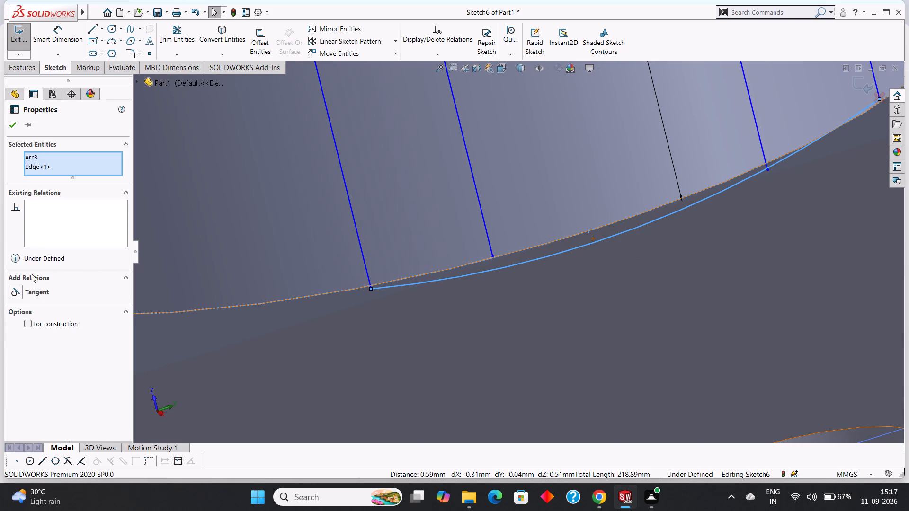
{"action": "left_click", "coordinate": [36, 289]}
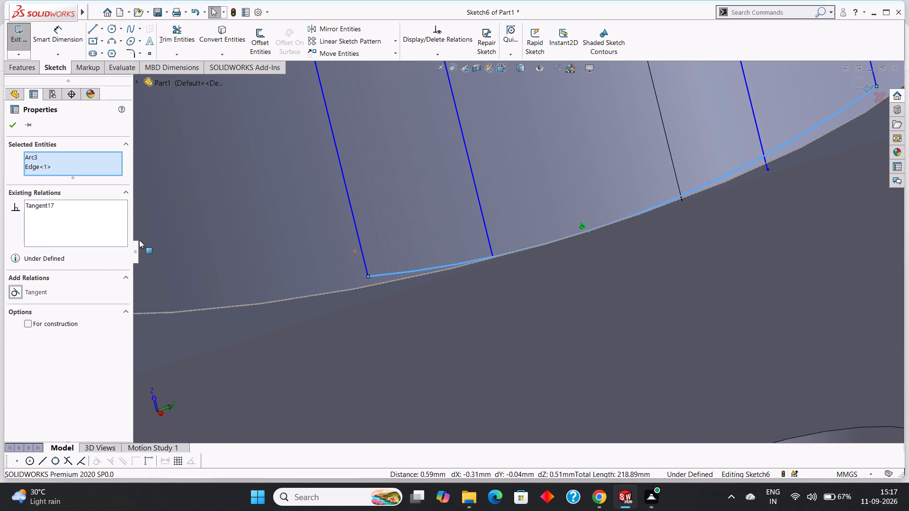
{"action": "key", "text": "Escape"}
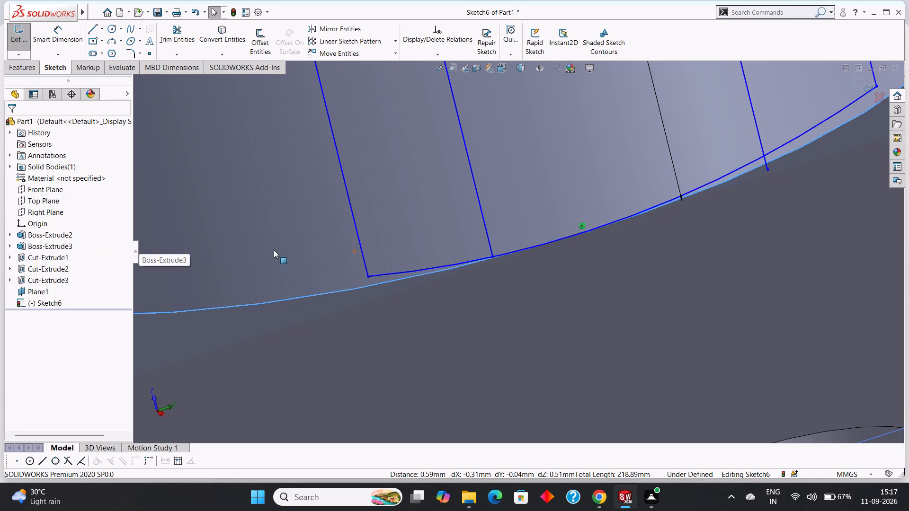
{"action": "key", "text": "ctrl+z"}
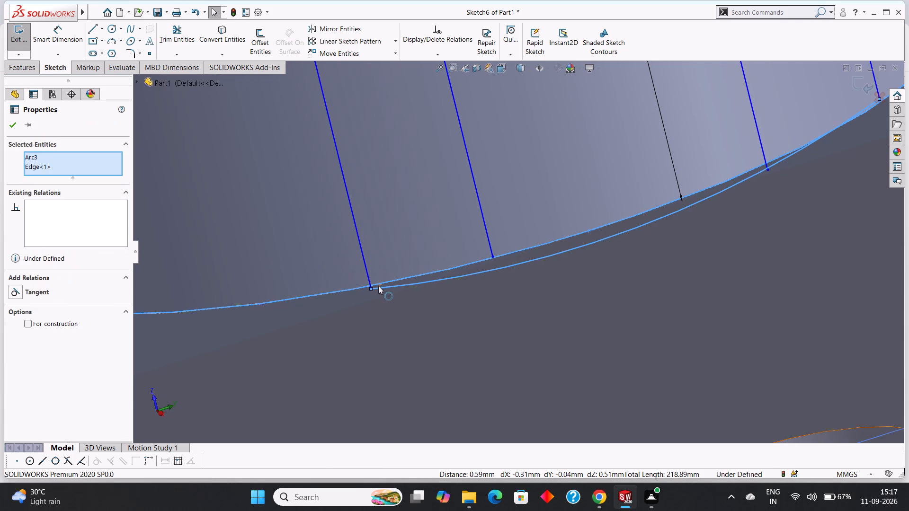
Reshape the bottom arc to follow the boss's base edge more closely, at a radius of about 70.59 mm.
{"action": "left_click_drag", "start_coordinate": [403, 286], "coordinate": [400, 277]}
{"action": "key", "text": "Escape"}
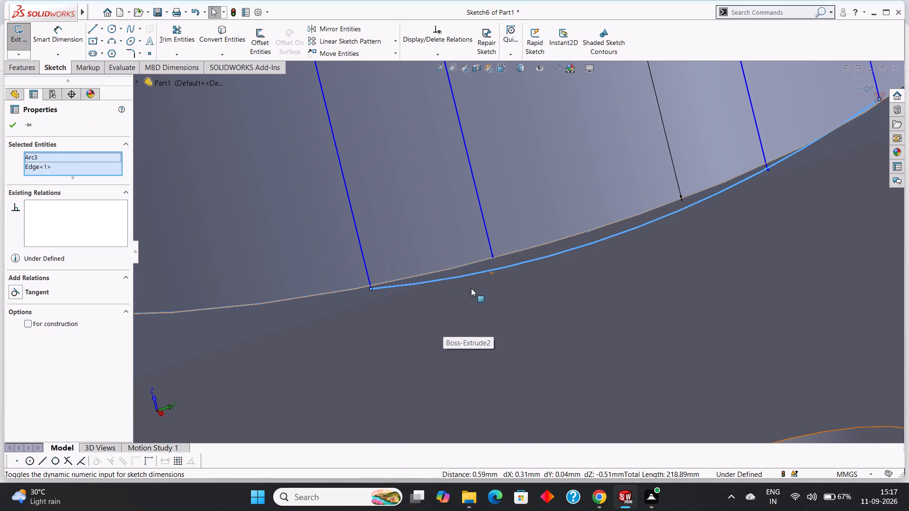
{"action": "key", "text": "Escape"}
{"action": "scroll", "coordinate": [551, 265], "scroll_direction": "up", "scroll_amount": 5}
{"action": "scroll", "coordinate": [579, 225], "scroll_direction": "up", "scroll_amount": 2}
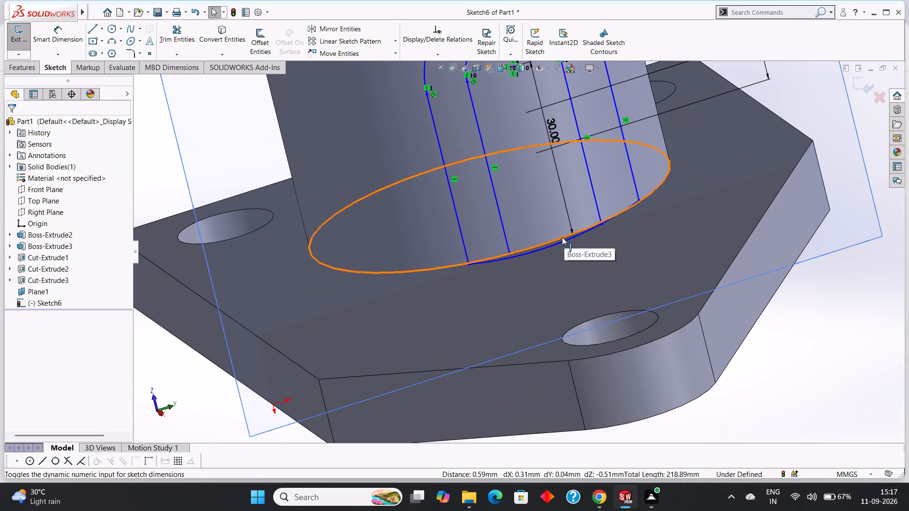
{"action": "left_click_drag", "start_coordinate": [561, 241], "coordinate": [549, 236]}
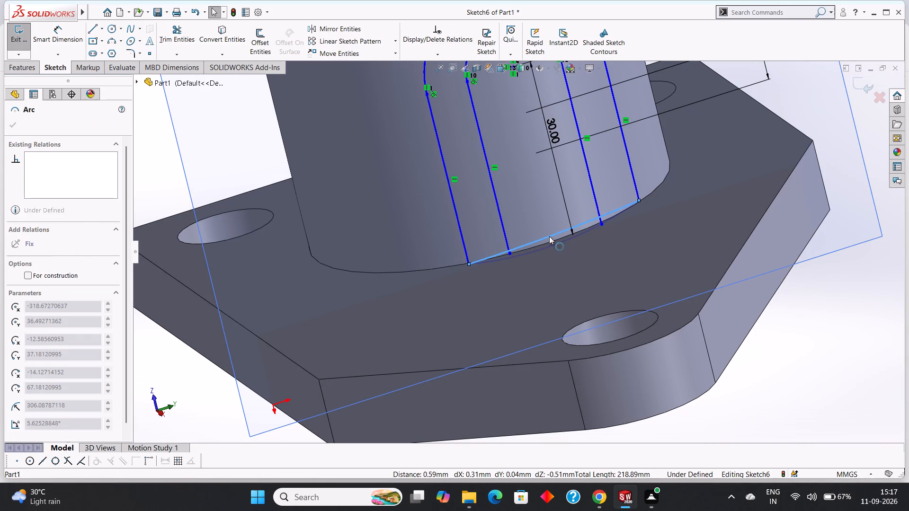
{"action": "left_click_drag", "start_coordinate": [549, 236], "coordinate": [551, 241]}
{"action": "scroll", "coordinate": [561, 240], "scroll_direction": "down", "scroll_amount": 5}
{"action": "scroll", "coordinate": [634, 198], "scroll_direction": "down", "scroll_amount": 4}
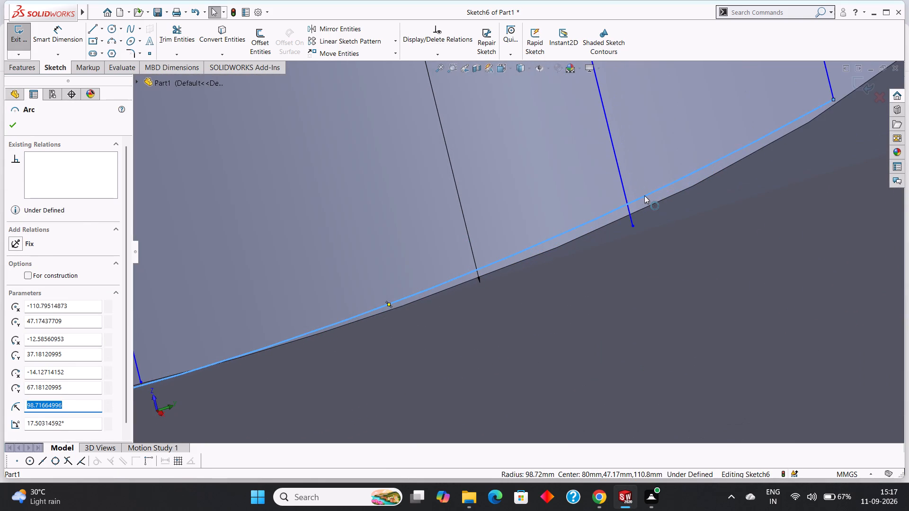
{"action": "left_click_drag", "start_coordinate": [644, 195], "coordinate": [638, 211]}
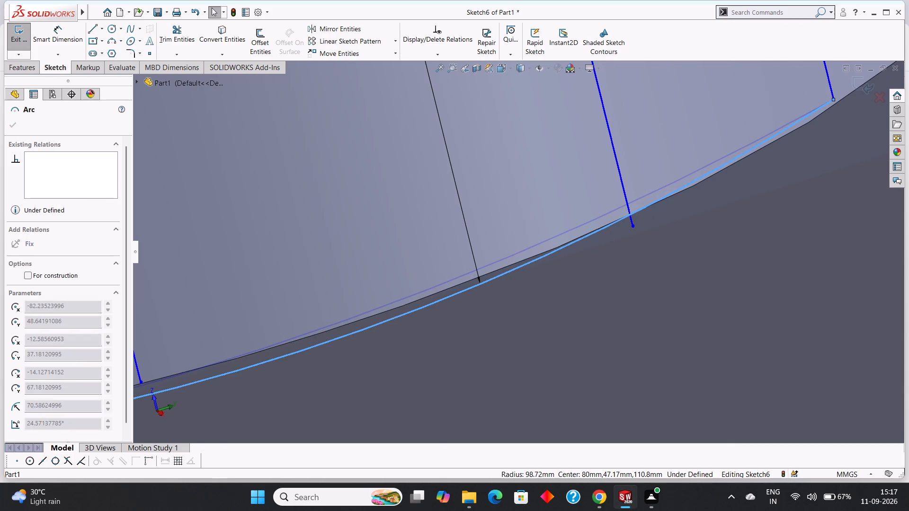
{"action": "left_click", "coordinate": [490, 278]}
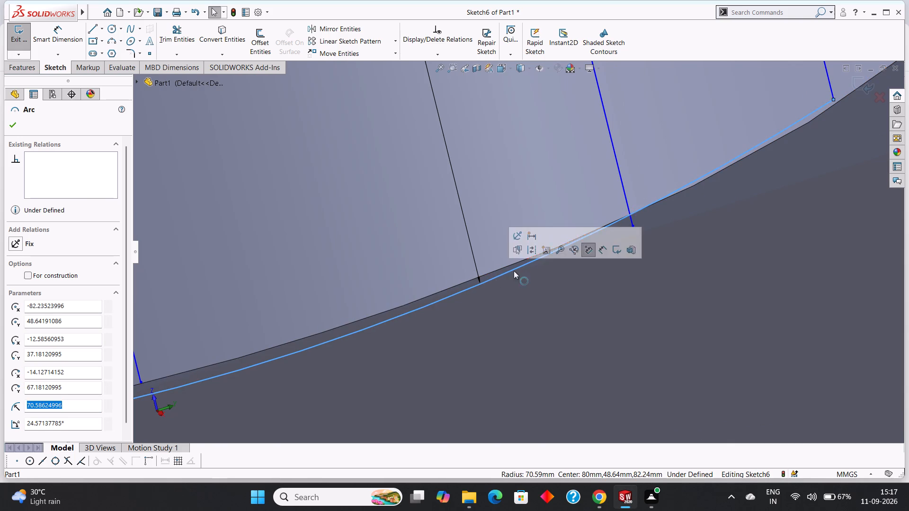
{"action": "key", "text": "Escape"}
{"action": "key", "text": "Escape"}
{"action": "key", "text": "Escape"}
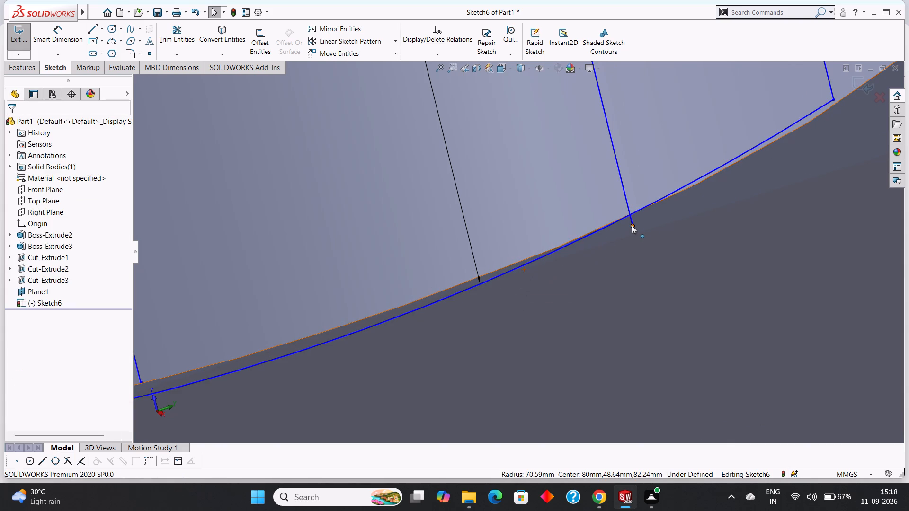
Make the lower endpoint of the right inner tangent line coincident with the bottom arc.
{"action": "left_click", "coordinate": [632, 225]}
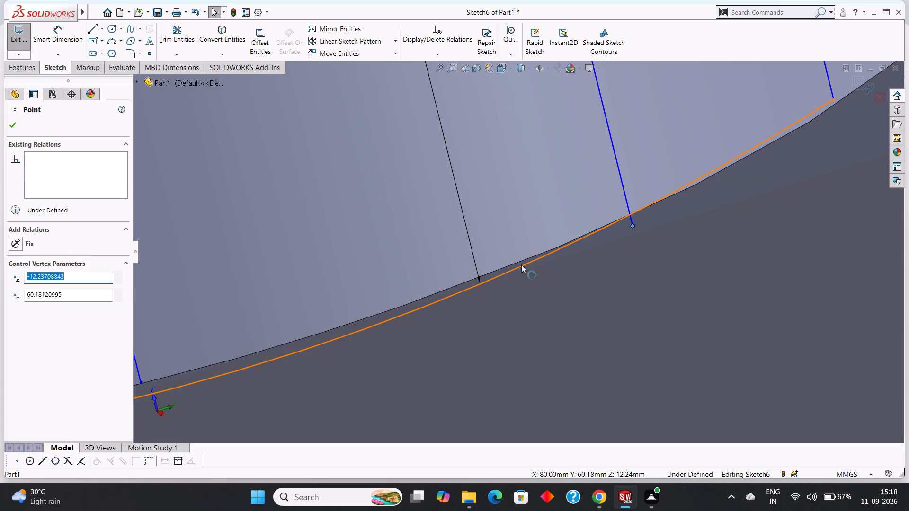
{"action": "left_click", "coordinate": [521, 264], "text": "ctrl"}
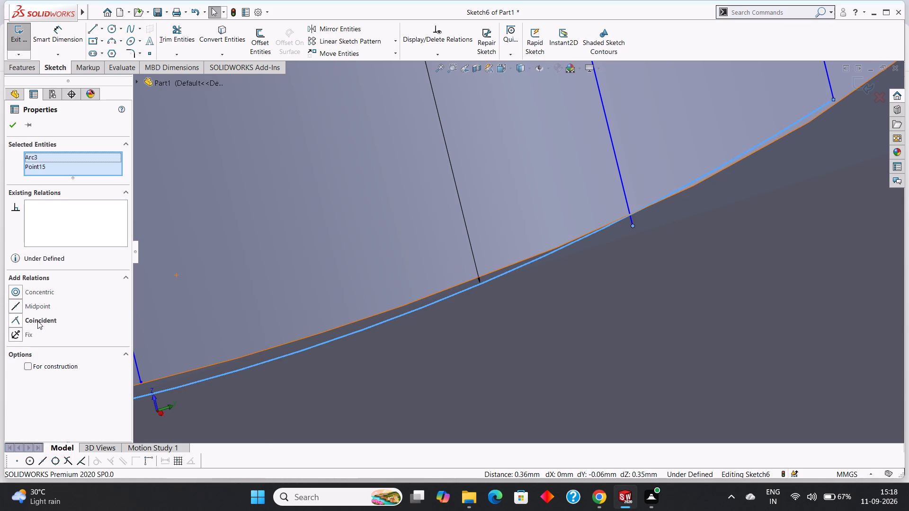
{"action": "left_click", "coordinate": [37, 321]}
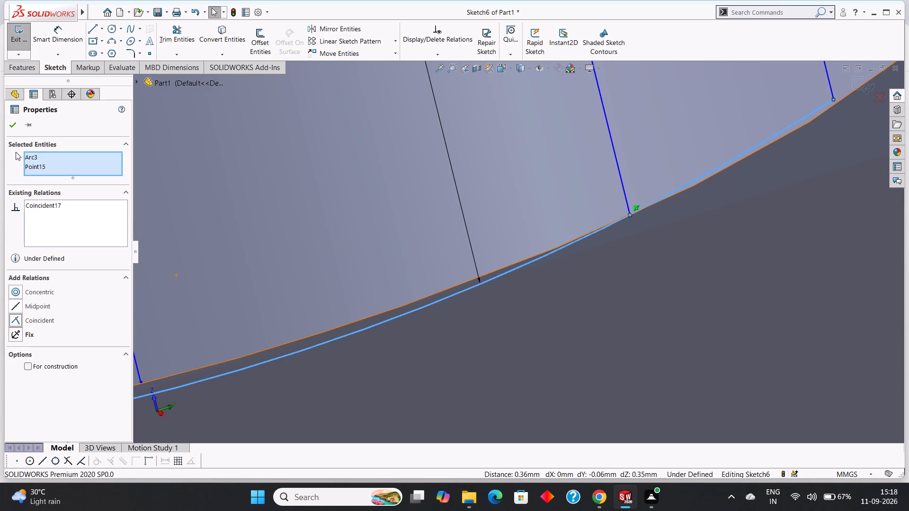
{"action": "left_click", "coordinate": [10, 129]}
Make the lower endpoint of the left inner tangent line coincident with the bottom arc.
{"action": "scroll", "coordinate": [334, 240], "scroll_direction": "up", "scroll_amount": 6}
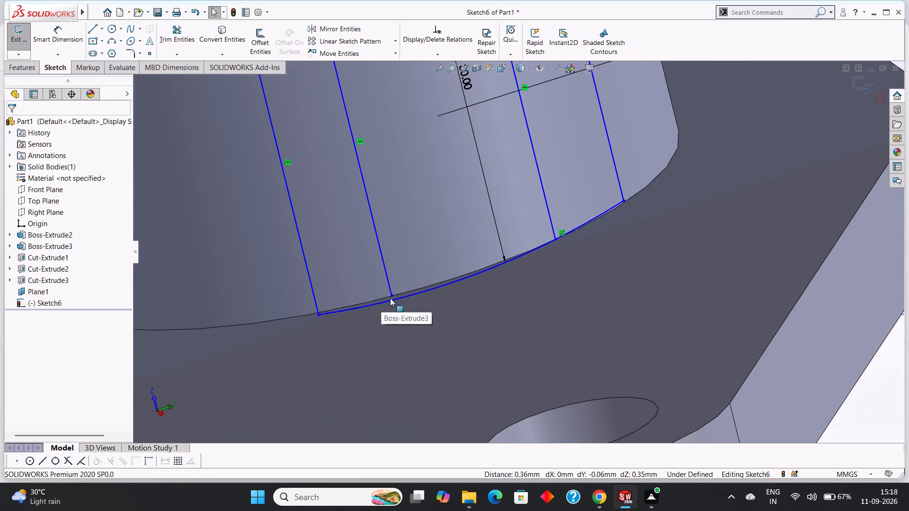
{"action": "scroll", "coordinate": [396, 299], "scroll_direction": "down", "scroll_amount": 8}
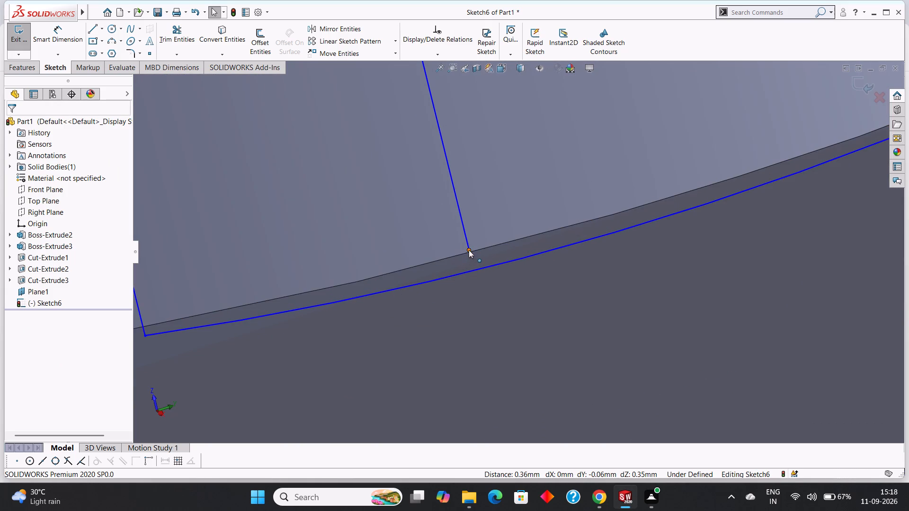
{"action": "left_click", "coordinate": [469, 250], "text": "ctrl"}
{"action": "left_click", "coordinate": [482, 267], "text": "ctrl"}
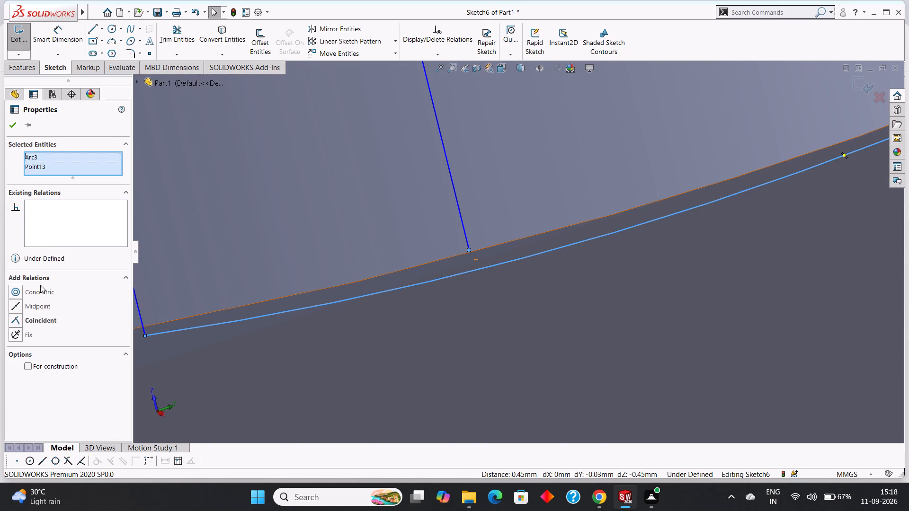
{"action": "left_click", "coordinate": [49, 318]}
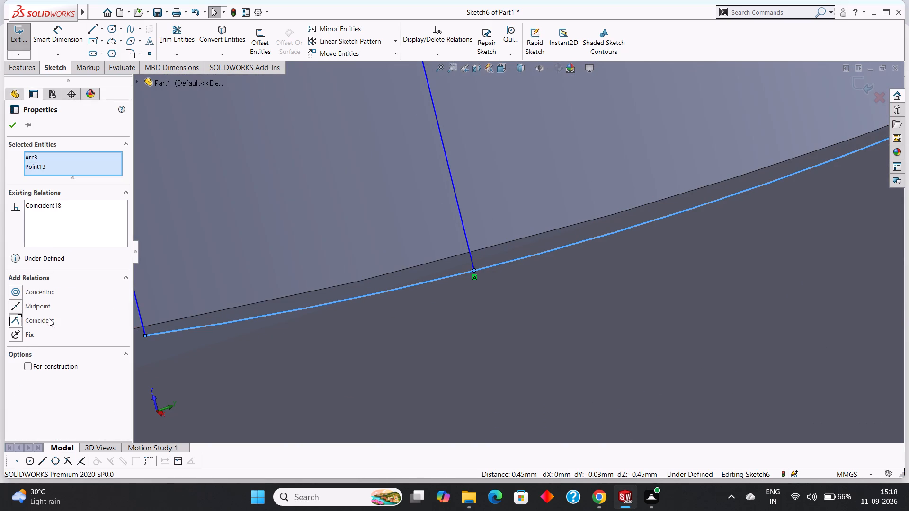
{"action": "left_click", "coordinate": [7, 128]}
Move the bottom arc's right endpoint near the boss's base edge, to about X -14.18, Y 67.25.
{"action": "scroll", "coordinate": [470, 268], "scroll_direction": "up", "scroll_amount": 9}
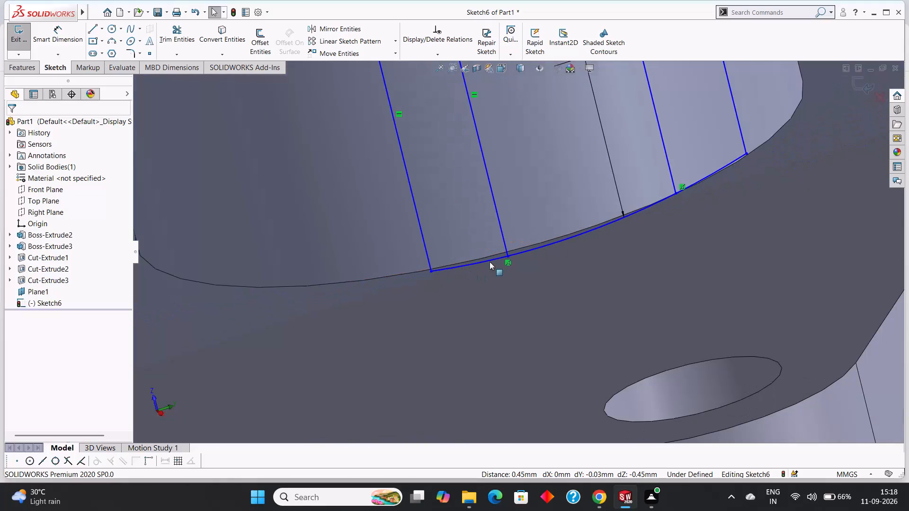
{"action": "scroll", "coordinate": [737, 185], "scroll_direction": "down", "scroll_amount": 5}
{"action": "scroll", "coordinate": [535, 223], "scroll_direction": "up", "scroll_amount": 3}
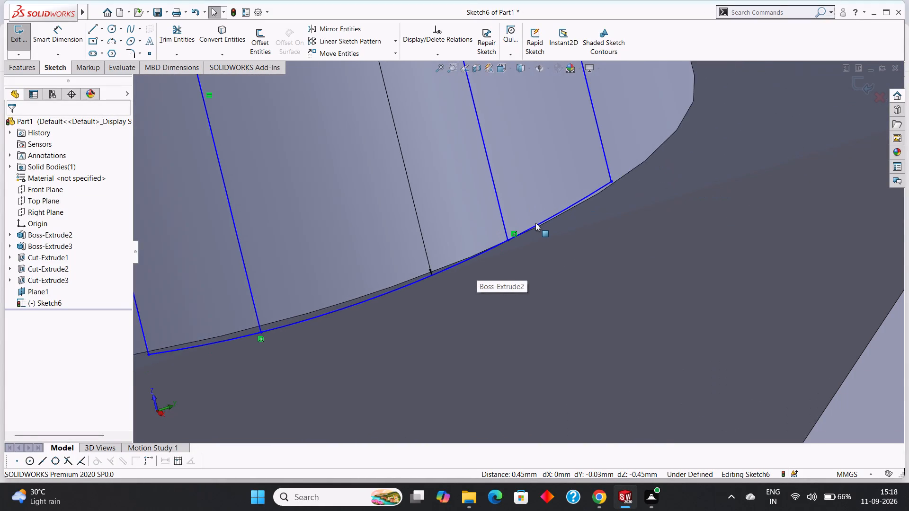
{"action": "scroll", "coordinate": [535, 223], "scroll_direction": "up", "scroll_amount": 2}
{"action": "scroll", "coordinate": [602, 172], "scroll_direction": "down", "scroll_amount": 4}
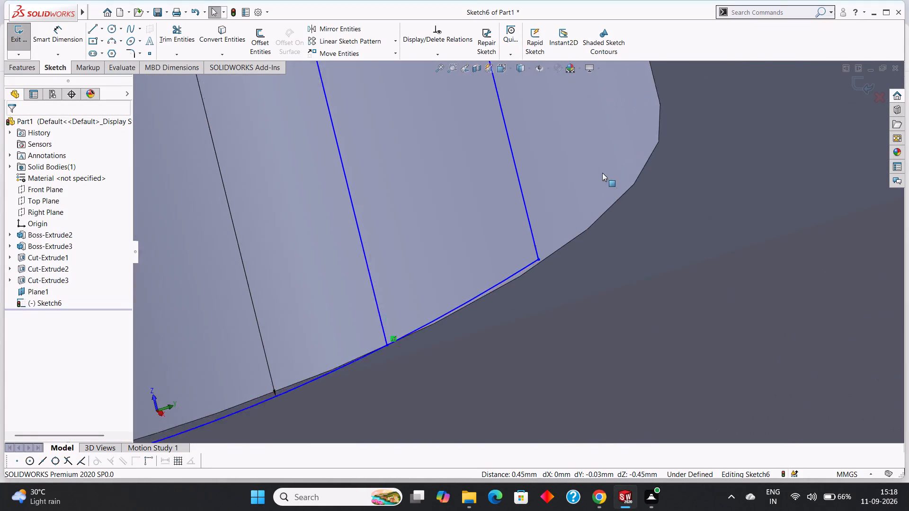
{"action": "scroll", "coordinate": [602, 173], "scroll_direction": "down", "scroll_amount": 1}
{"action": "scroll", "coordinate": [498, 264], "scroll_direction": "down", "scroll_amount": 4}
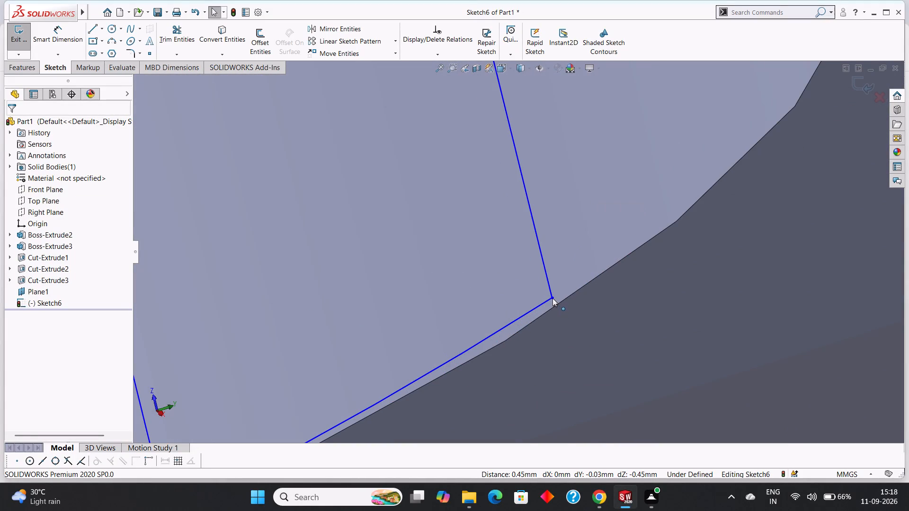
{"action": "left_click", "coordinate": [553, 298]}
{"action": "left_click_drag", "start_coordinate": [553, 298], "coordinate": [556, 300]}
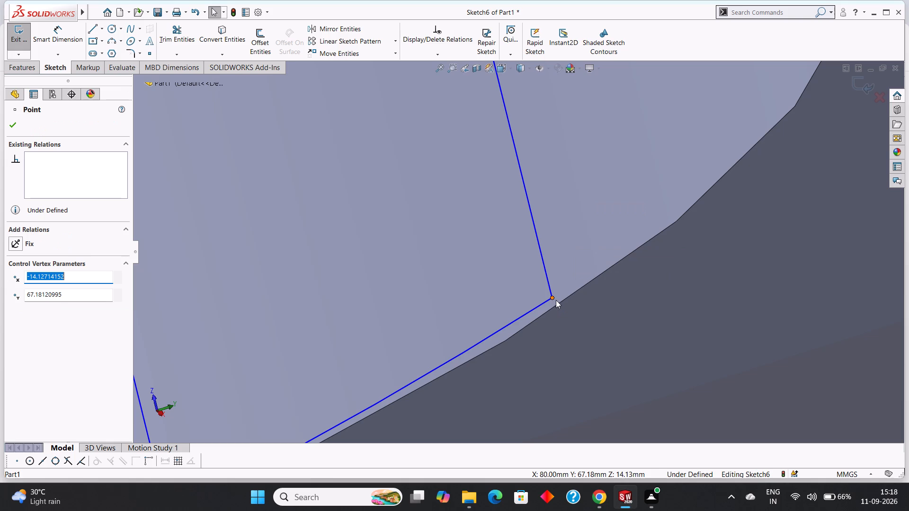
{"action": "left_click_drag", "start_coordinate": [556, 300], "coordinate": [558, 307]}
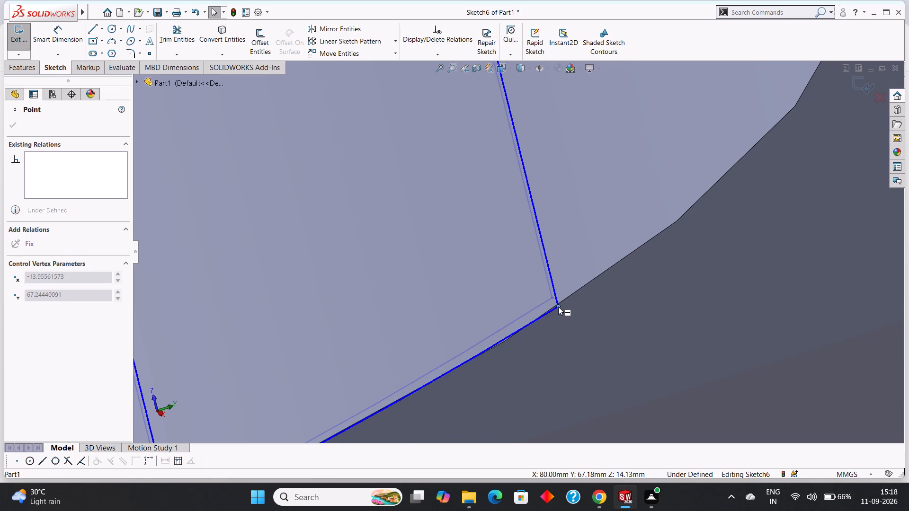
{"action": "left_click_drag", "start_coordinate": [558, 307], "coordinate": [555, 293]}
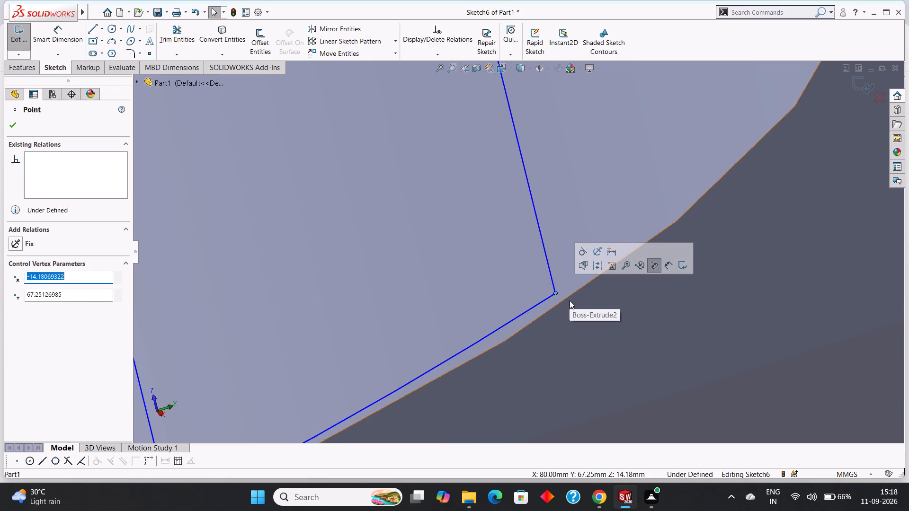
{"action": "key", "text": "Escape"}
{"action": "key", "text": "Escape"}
Move the bottom arc's right endpoint onto the boss's base edge, at about X -14.02, Y 67.35.
{"action": "left_click", "coordinate": [557, 291]}
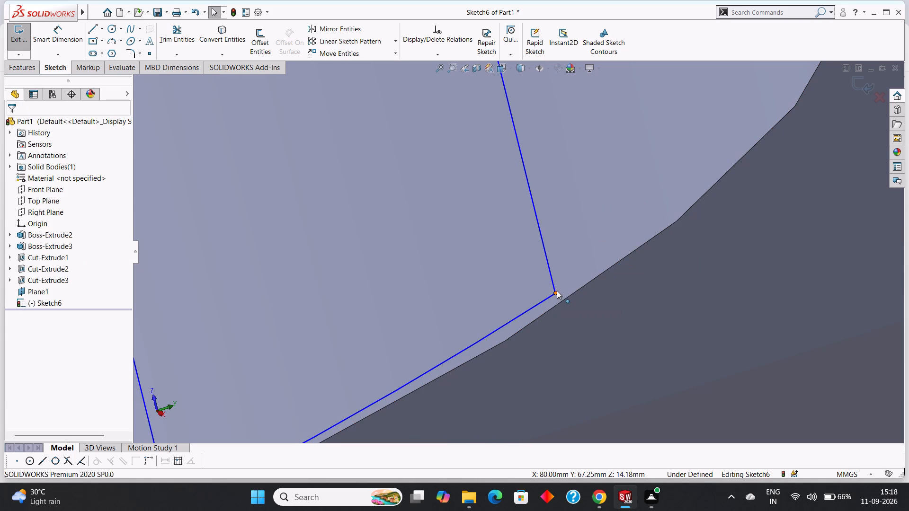
{"action": "left_click", "coordinate": [559, 300], "text": "ctrl"}
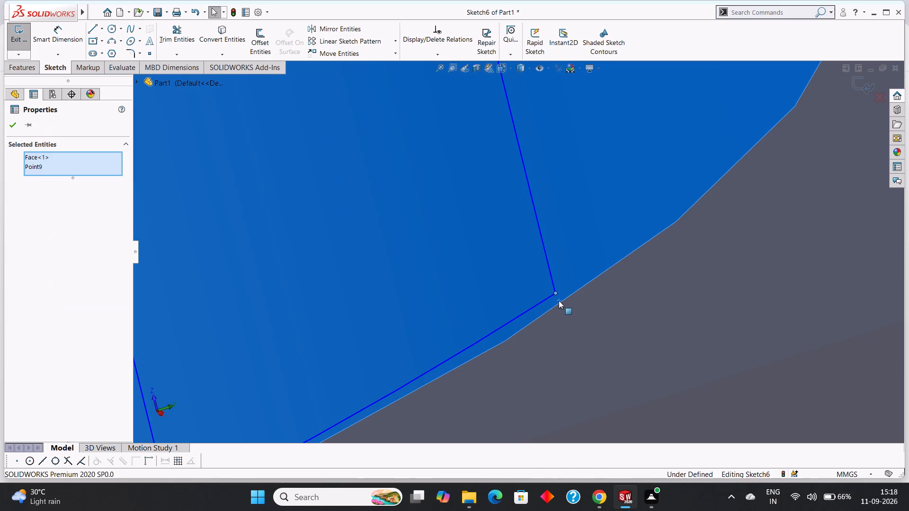
{"action": "key", "text": "Escape"}
{"action": "key", "text": "Escape"}
{"action": "left_click_drag", "start_coordinate": [554, 291], "coordinate": [563, 301]}
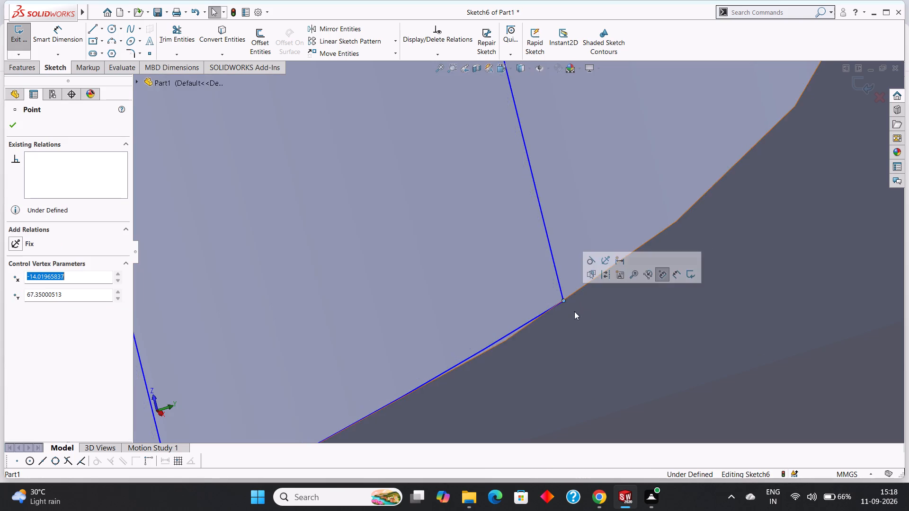
{"action": "scroll", "coordinate": [585, 312], "scroll_direction": "up", "scroll_amount": 4}
{"action": "scroll", "coordinate": [509, 339], "scroll_direction": "up", "scroll_amount": 4}
{"action": "scroll", "coordinate": [387, 353], "scroll_direction": "up", "scroll_amount": 3}
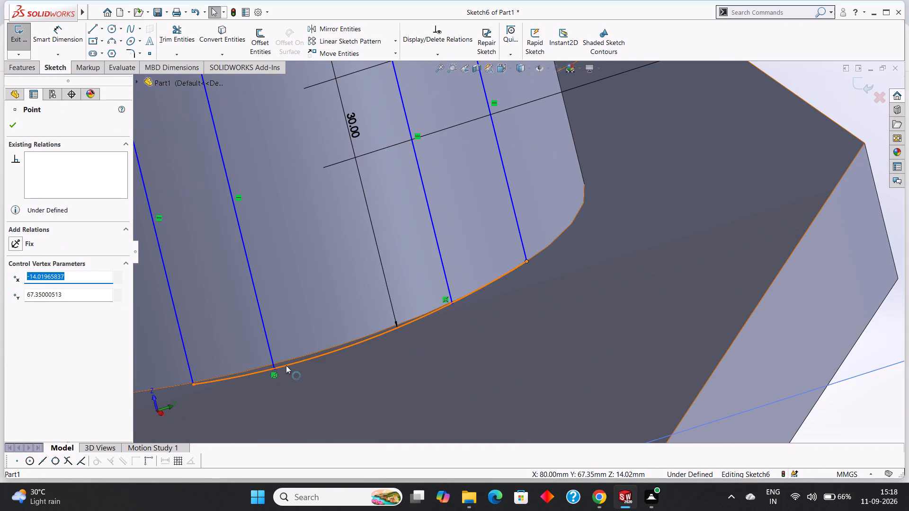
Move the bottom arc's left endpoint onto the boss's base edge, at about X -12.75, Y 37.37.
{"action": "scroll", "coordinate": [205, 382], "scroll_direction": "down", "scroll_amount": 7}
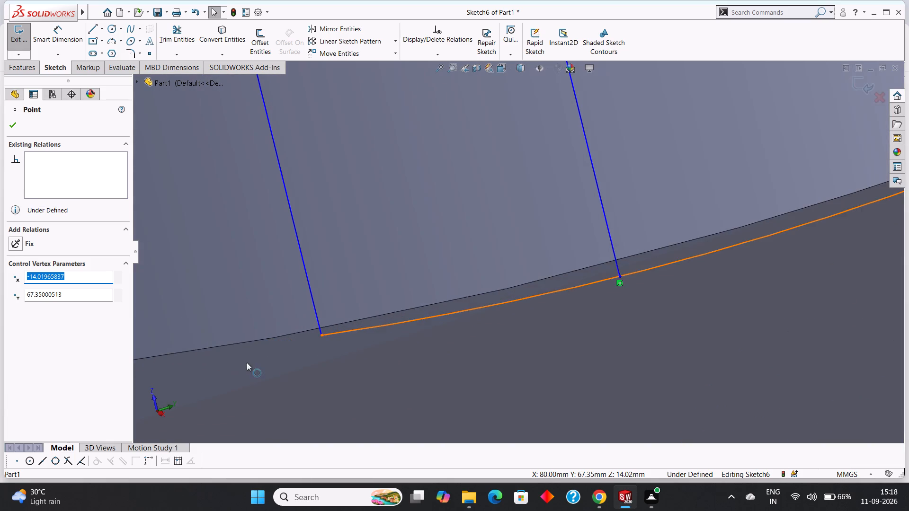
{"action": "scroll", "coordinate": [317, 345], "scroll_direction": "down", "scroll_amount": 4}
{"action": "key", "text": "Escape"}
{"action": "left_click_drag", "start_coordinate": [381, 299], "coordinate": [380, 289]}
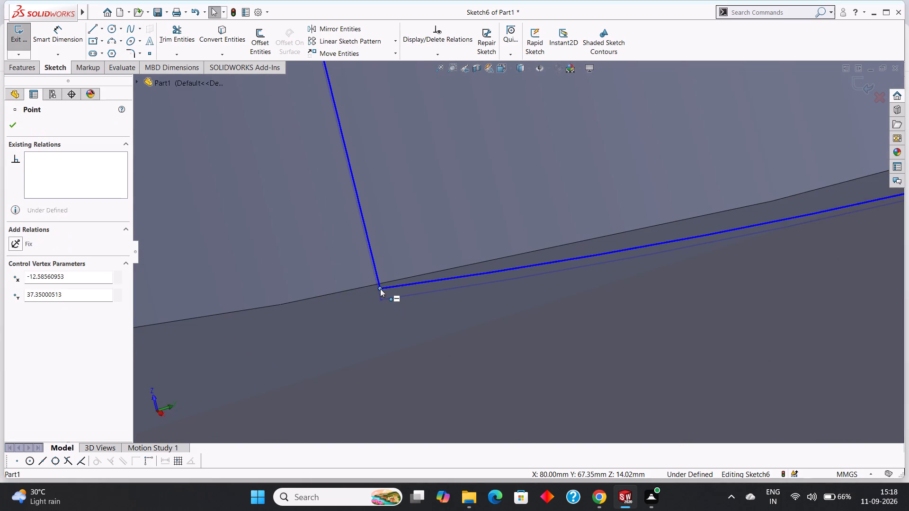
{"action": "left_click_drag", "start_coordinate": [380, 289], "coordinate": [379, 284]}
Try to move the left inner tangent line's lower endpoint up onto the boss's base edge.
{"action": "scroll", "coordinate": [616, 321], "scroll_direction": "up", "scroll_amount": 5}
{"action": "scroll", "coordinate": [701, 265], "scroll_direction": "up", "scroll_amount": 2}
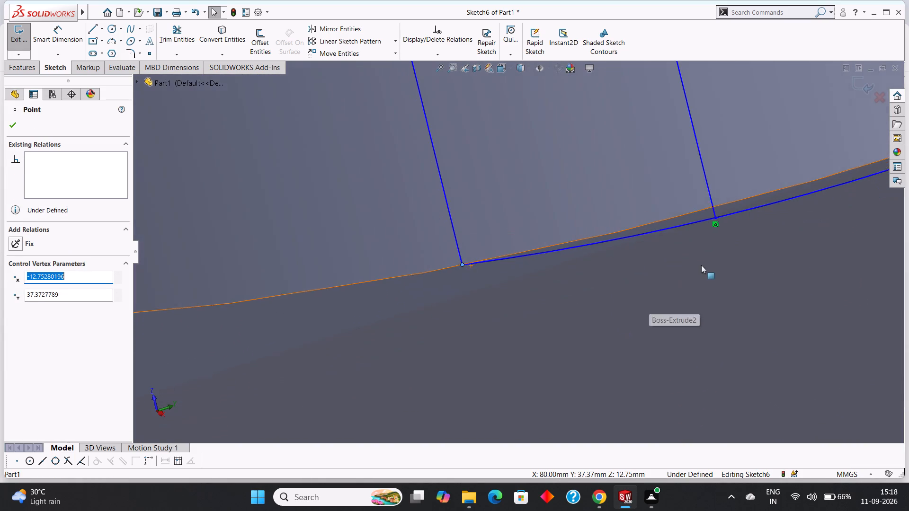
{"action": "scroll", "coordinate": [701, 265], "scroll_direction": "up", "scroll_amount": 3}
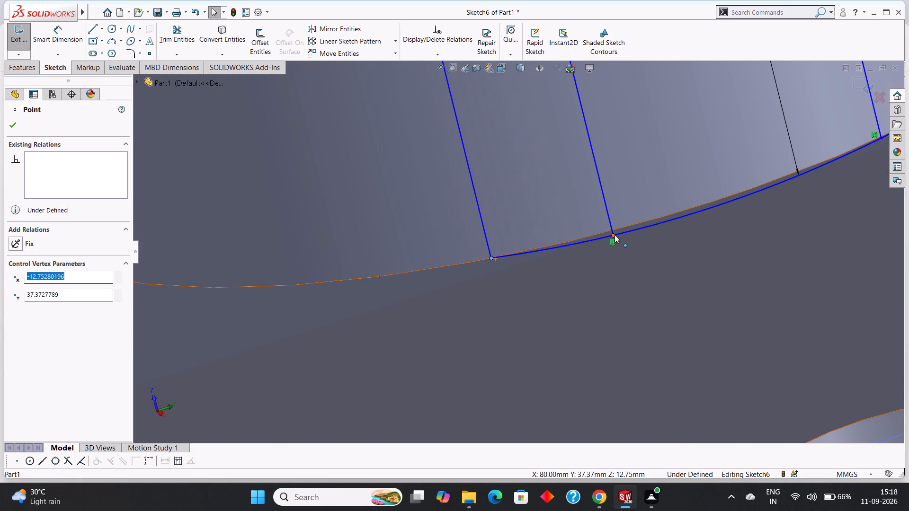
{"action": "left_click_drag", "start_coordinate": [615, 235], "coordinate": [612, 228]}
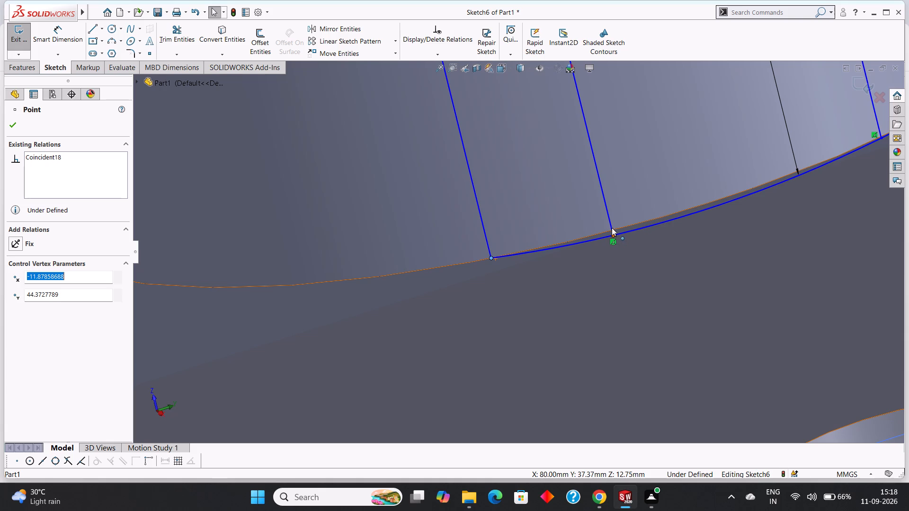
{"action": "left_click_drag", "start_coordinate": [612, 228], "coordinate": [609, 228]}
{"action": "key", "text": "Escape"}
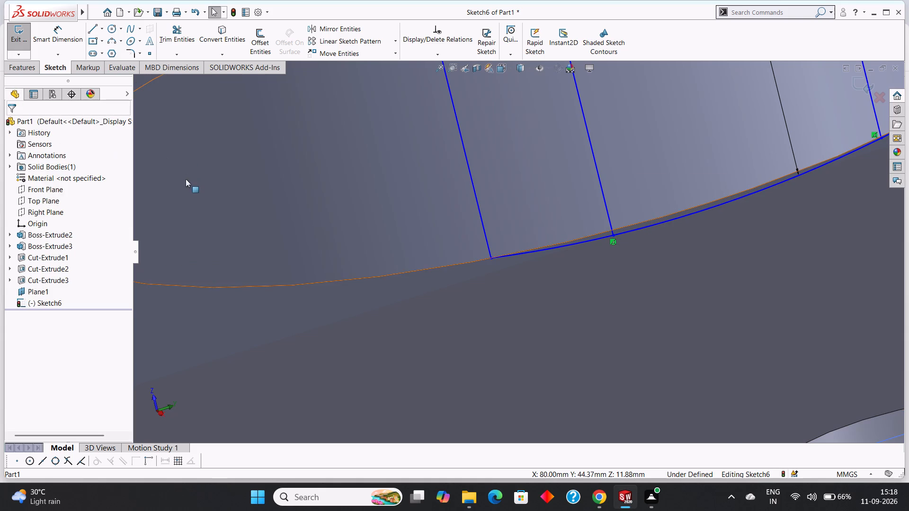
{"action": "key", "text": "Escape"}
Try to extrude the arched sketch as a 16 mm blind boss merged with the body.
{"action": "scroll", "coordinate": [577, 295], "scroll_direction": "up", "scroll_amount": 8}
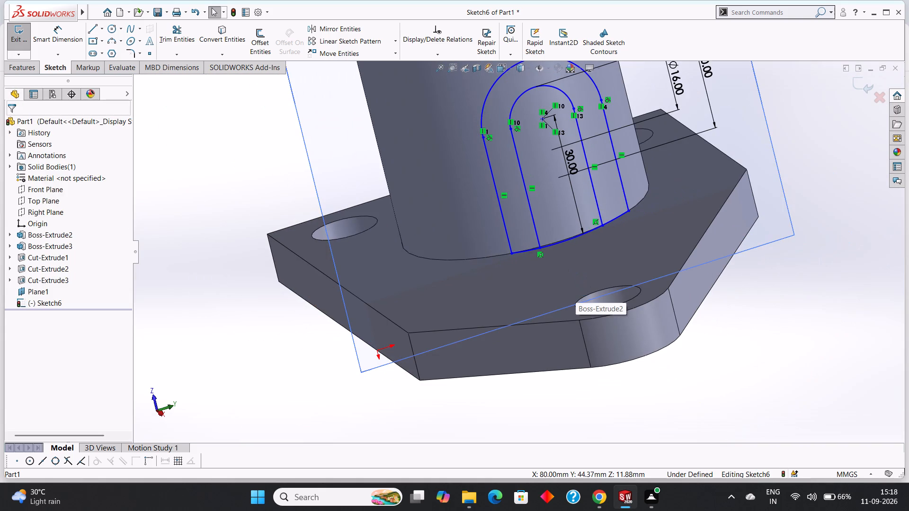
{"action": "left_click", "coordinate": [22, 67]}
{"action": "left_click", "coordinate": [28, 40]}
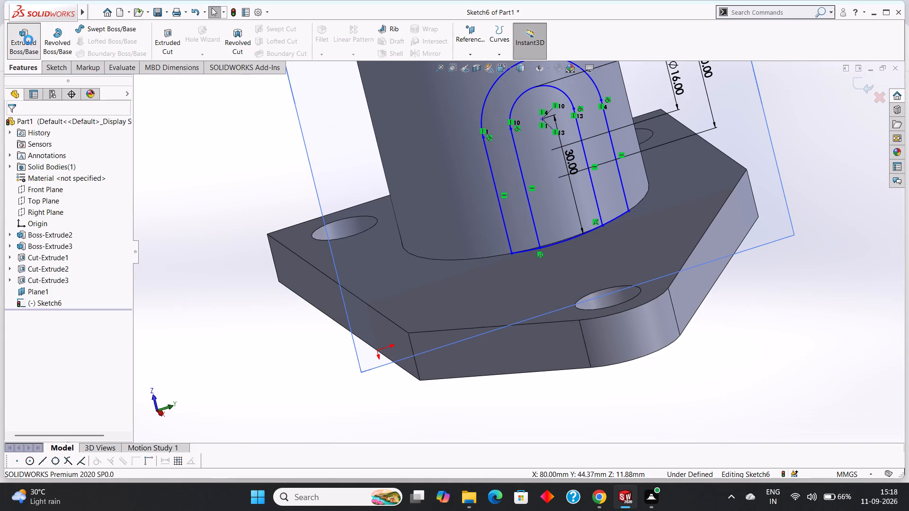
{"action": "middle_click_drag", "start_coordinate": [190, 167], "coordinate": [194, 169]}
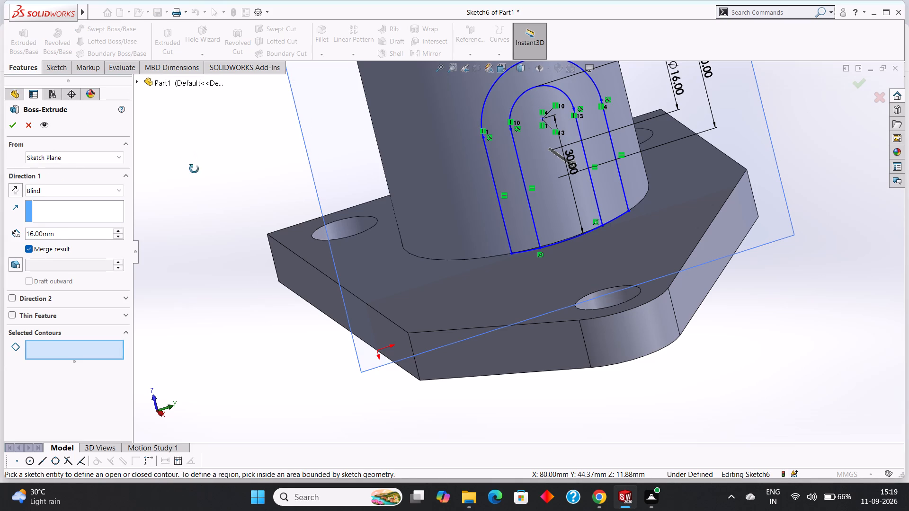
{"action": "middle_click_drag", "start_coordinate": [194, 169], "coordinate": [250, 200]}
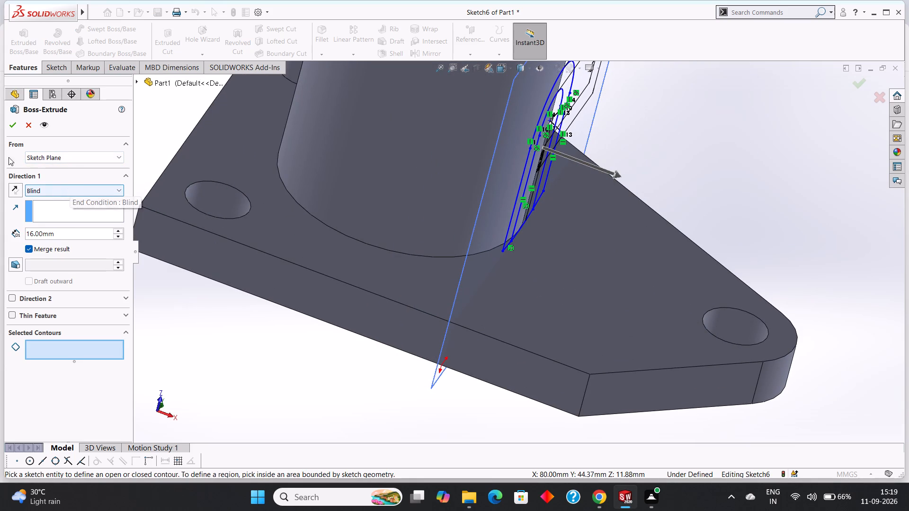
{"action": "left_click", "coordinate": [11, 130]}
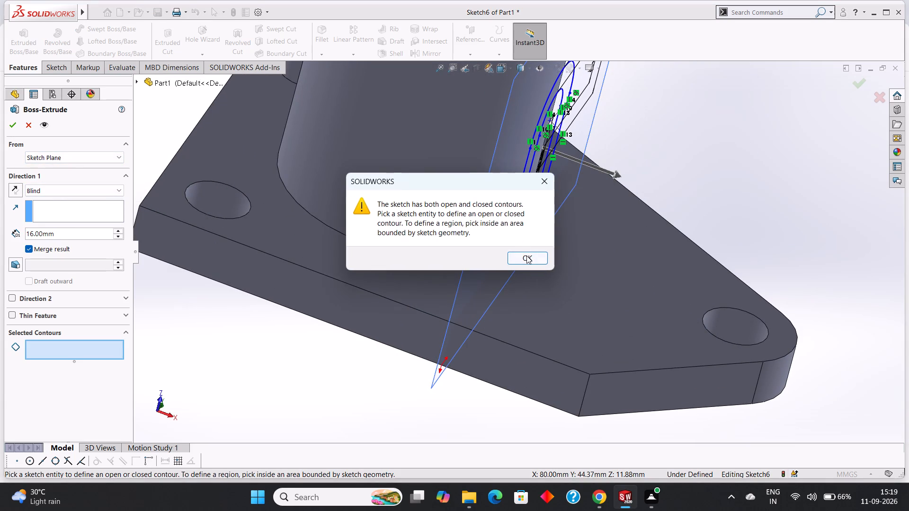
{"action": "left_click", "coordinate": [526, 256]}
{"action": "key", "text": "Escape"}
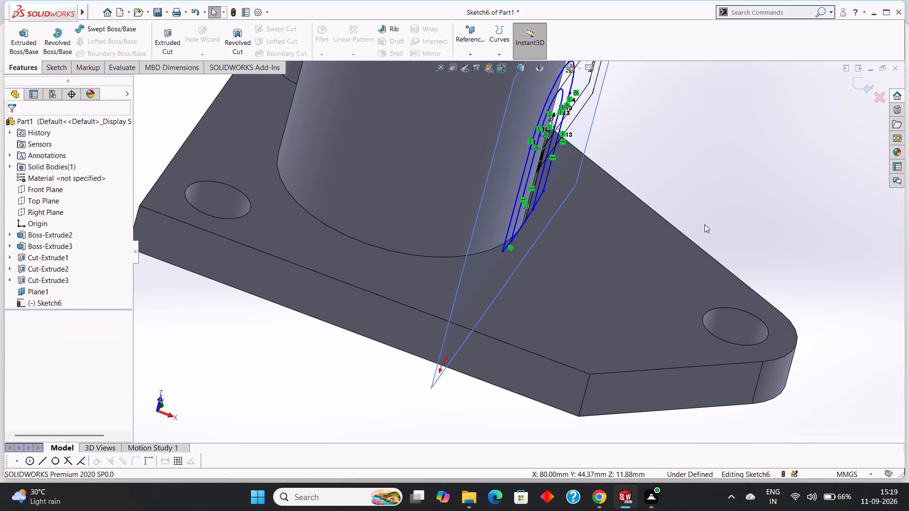
Undo the bottom arc, its relations, the trims and all tangent lines, back to the two full 30 mm and 16 mm circles.
{"action": "middle_click_drag", "start_coordinate": [856, 213], "coordinate": [768, 219]}
{"action": "scroll", "coordinate": [638, 212], "scroll_direction": "up", "scroll_amount": 3}
{"action": "scroll", "coordinate": [532, 203], "scroll_direction": "down", "scroll_amount": 6}
{"action": "scroll", "coordinate": [599, 238], "scroll_direction": "down", "scroll_amount": 3}
{"action": "scroll", "coordinate": [628, 274], "scroll_direction": "up", "scroll_amount": 6}
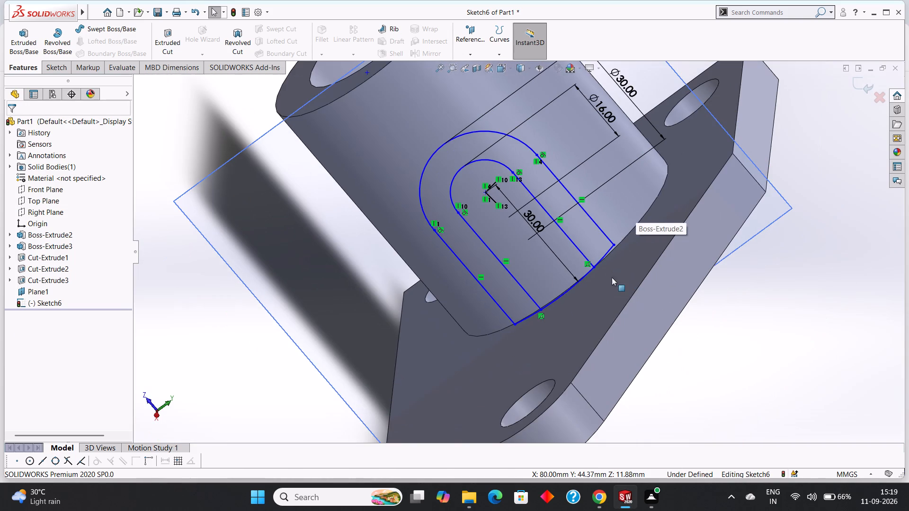
{"action": "middle_click_drag", "start_coordinate": [509, 279], "coordinate": [512, 245]}
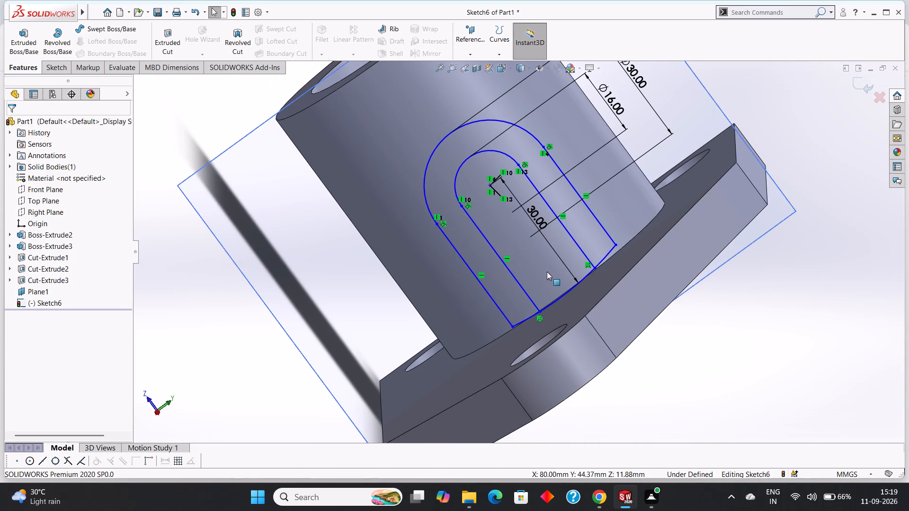
{"action": "key", "text": "Escape"}
{"action": "key", "text": "ctrl+z"}
{"action": "key", "text": "ctrl+z"}
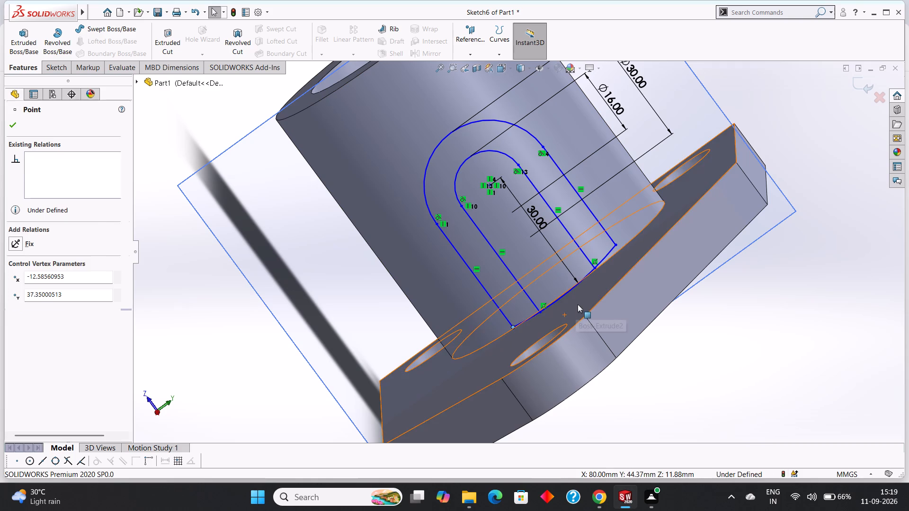
{"action": "key", "text": "ctrl+z"}
{"action": "key", "text": "ctrl+z"}
{"action": "key", "text": "ctrl+z"}
{"action": "key", "text": "ctrl+z"}
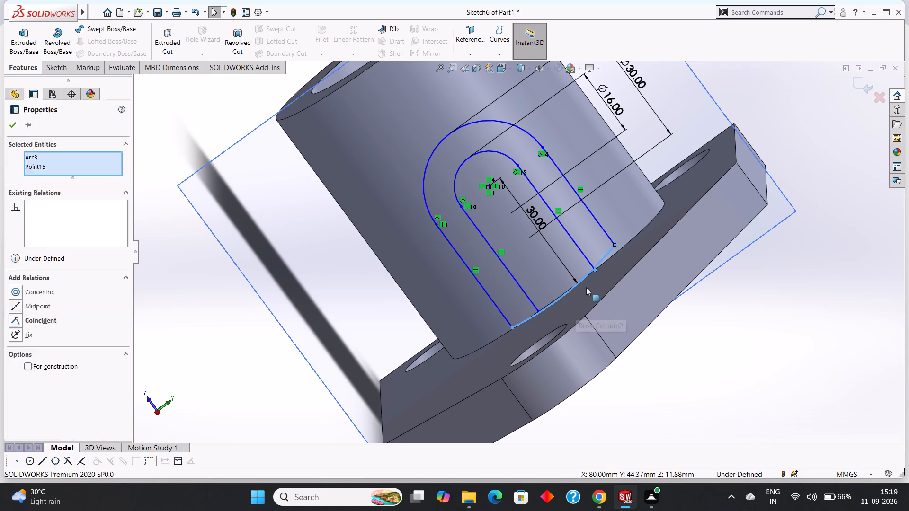
{"action": "key", "text": "ctrl+z"}
{"action": "key", "text": "ctrl+z"}
{"action": "key", "text": "ctrl+z"}
{"action": "key", "text": "ctrl+z"}
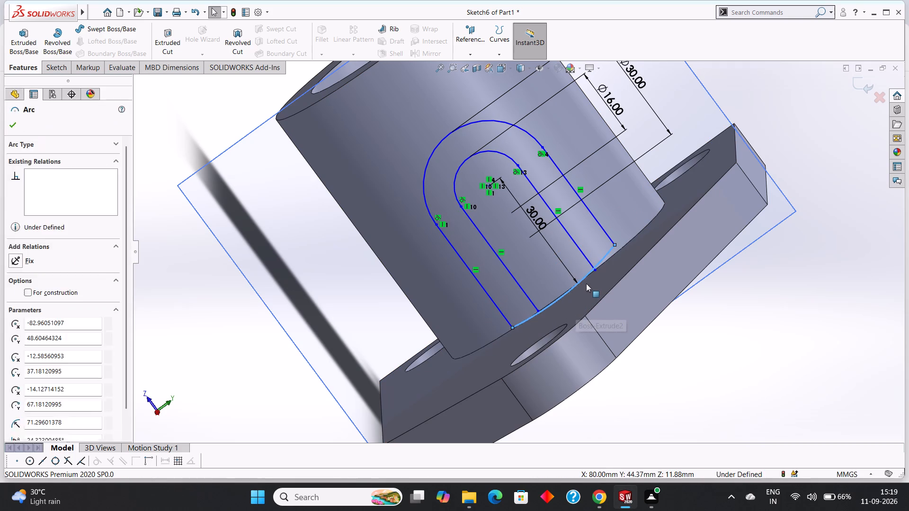
{"action": "key", "text": "ctrl+z"}
{"action": "key", "text": "ctrl+z"}
{"action": "key", "text": "ctrl+z"}
{"action": "key", "text": "ctrl+z"}
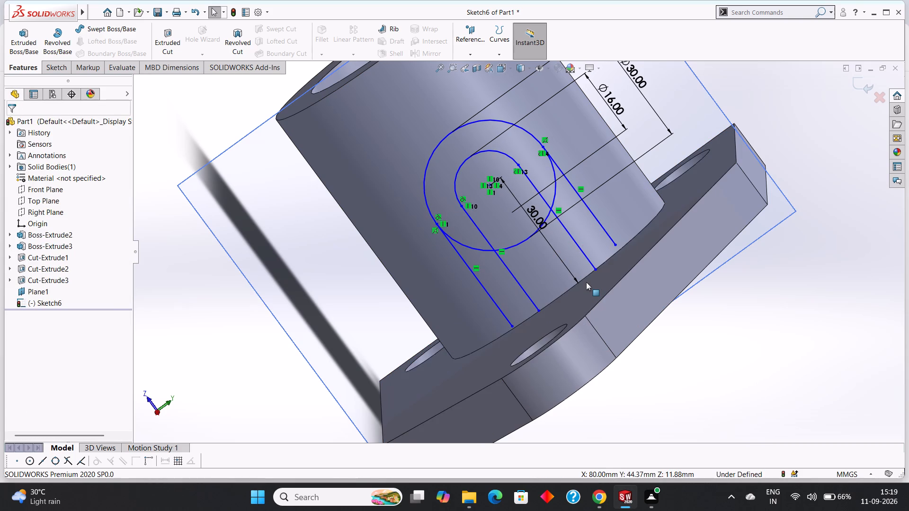
{"action": "key", "text": "ctrl+z"}
{"action": "key", "text": "ctrl+z"}
{"action": "key", "text": "ctrl+z"}
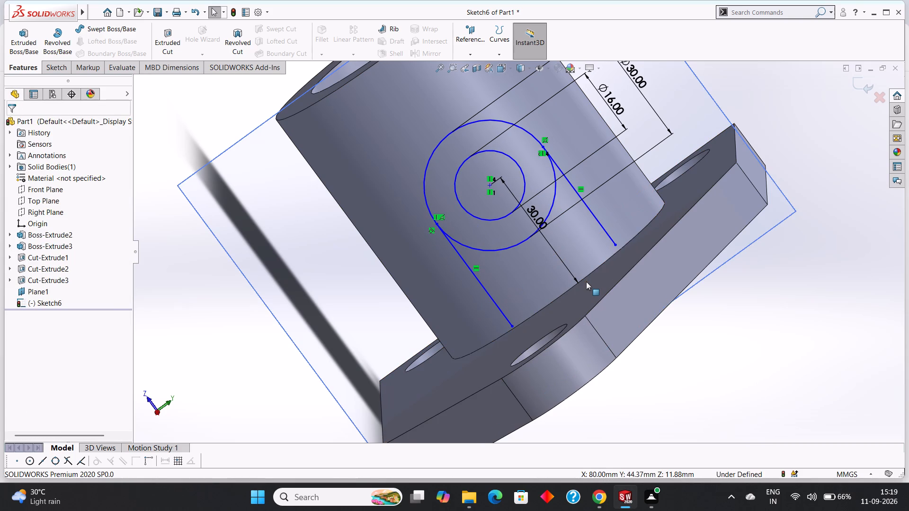
{"action": "key", "text": "ctrl+z"}
{"action": "key", "text": "ctrl+z"}
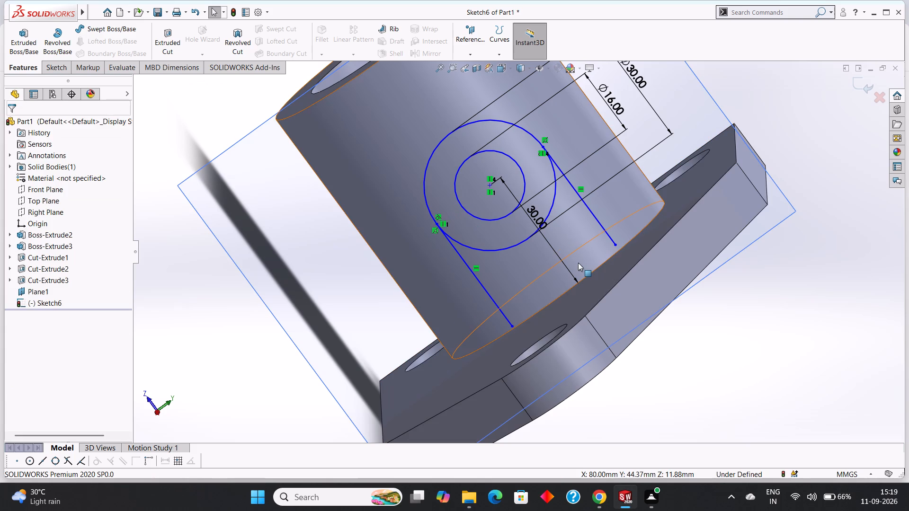
{"action": "key", "text": "ctrl+z"}
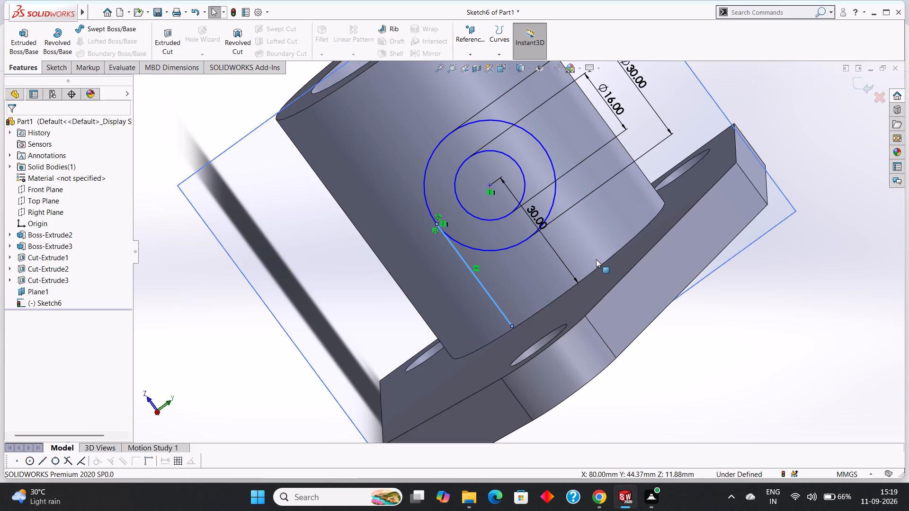
{"action": "key", "text": "ctrl+z"}
Examine the two concentric circles on the offset plane relative to the boss and plate from several angles.
{"action": "middle_click_drag", "start_coordinate": [612, 218], "coordinate": [624, 263]}
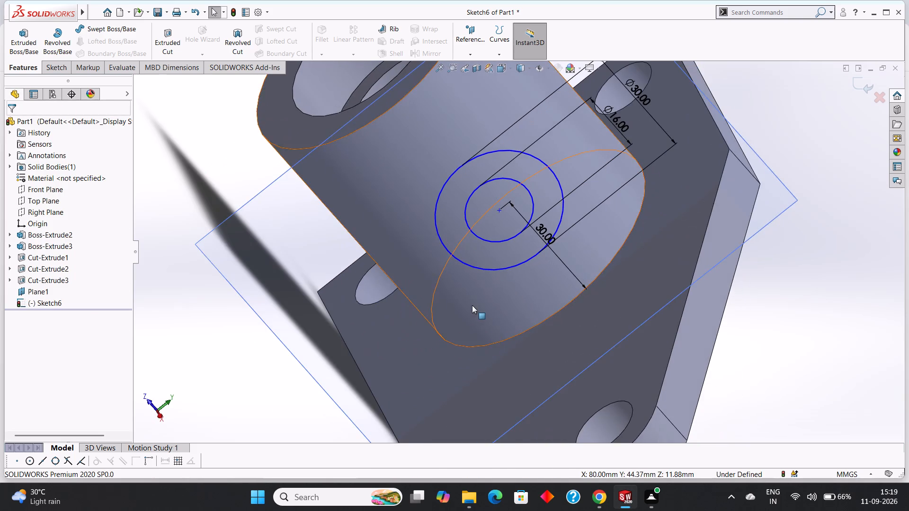
{"action": "scroll", "coordinate": [467, 302], "scroll_direction": "up", "scroll_amount": 3}
{"action": "scroll", "coordinate": [467, 280], "scroll_direction": "down", "scroll_amount": 2}
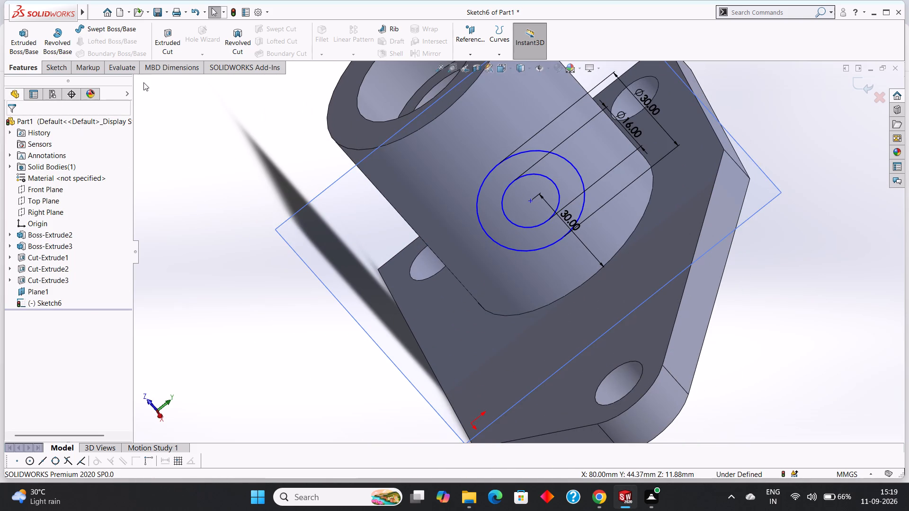
{"action": "left_click", "coordinate": [457, 211]}
{"action": "key", "text": "Escape"}
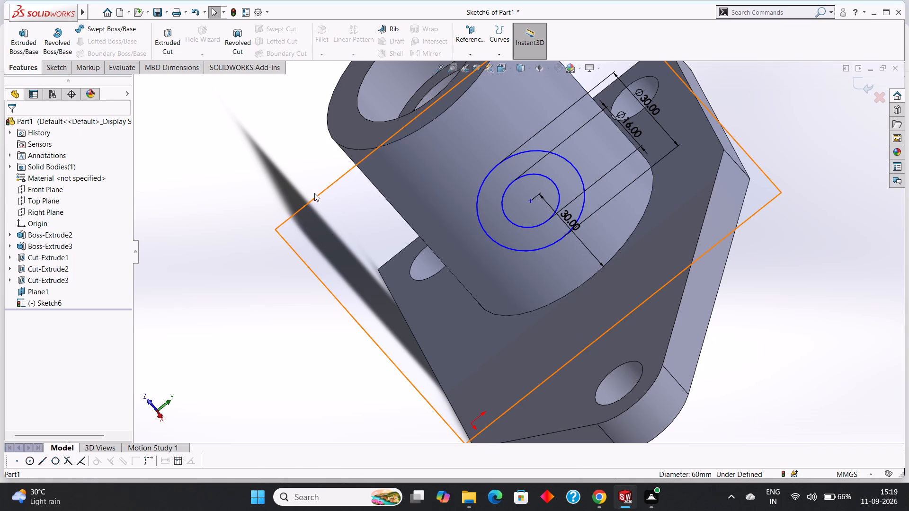
{"action": "left_click", "coordinate": [314, 196]}
{"action": "key", "text": "ctrl+8"}
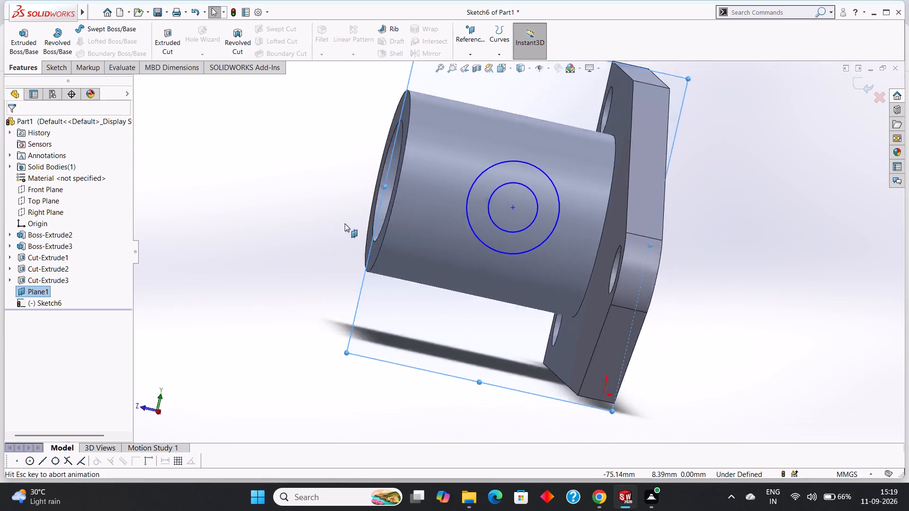
{"action": "middle_click_drag", "start_coordinate": [478, 198], "coordinate": [522, 141]}
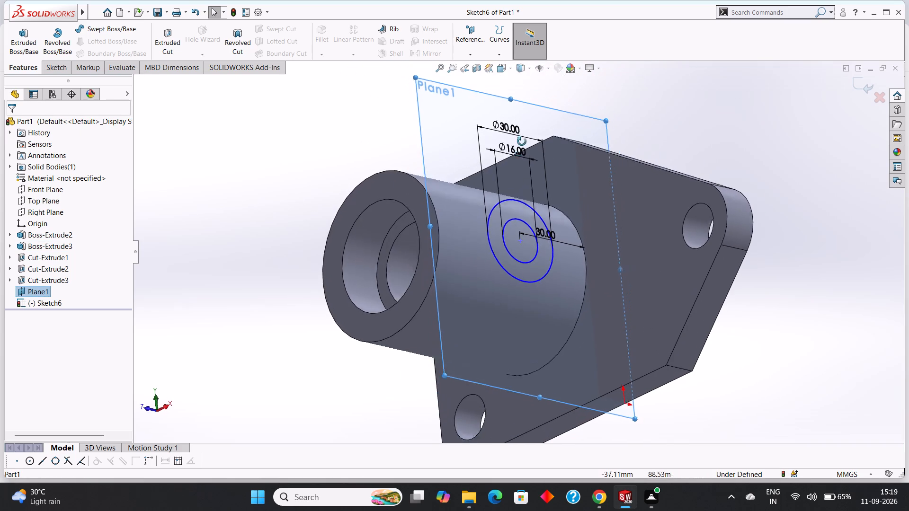
{"action": "middle_click_drag", "start_coordinate": [522, 141], "coordinate": [522, 139]}
{"action": "middle_click_drag", "start_coordinate": [473, 306], "coordinate": [459, 242]}
{"action": "scroll", "coordinate": [660, 291], "scroll_direction": "down", "scroll_amount": 2}
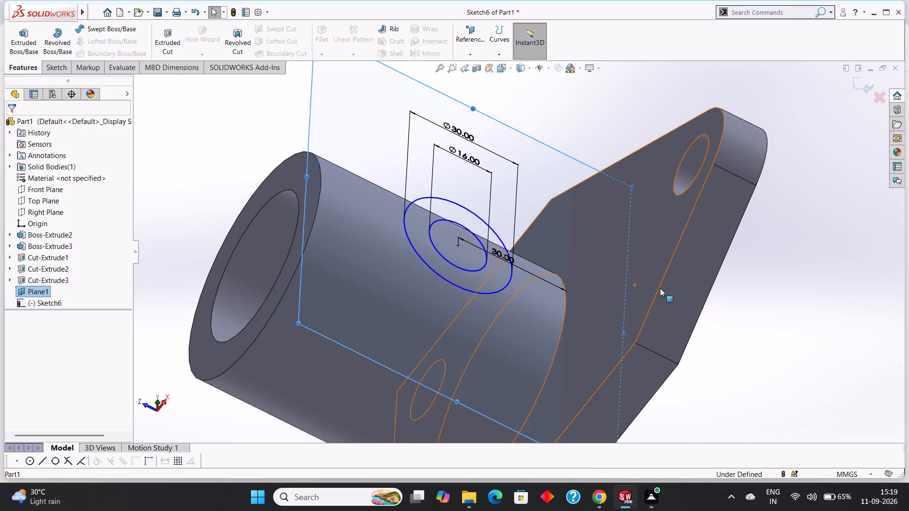
{"action": "middle_click_drag", "start_coordinate": [660, 288], "coordinate": [690, 302]}
{"action": "scroll", "coordinate": [565, 324], "scroll_direction": "up", "scroll_amount": 4}
{"action": "middle_click_drag", "start_coordinate": [399, 361], "coordinate": [396, 361]}
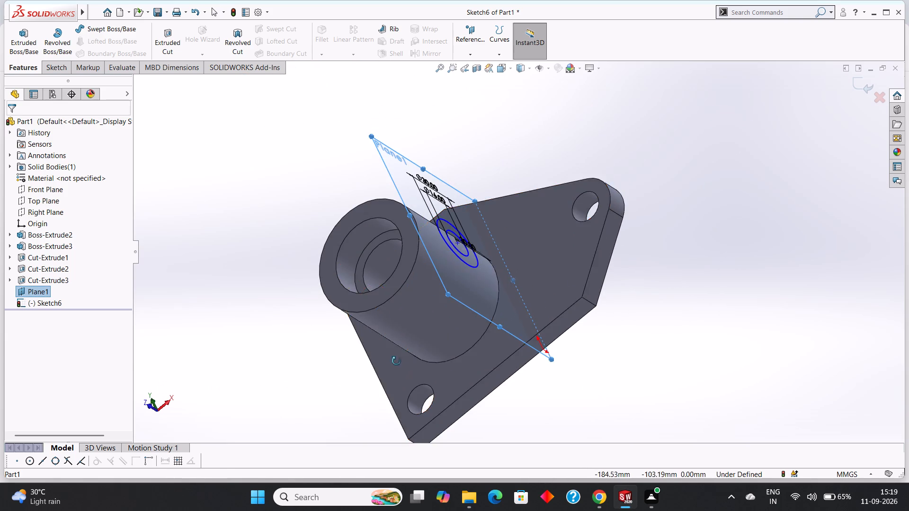
{"action": "middle_click_drag", "start_coordinate": [396, 361], "coordinate": [326, 343]}
{"action": "middle_click_drag", "start_coordinate": [610, 183], "coordinate": [643, 332]}
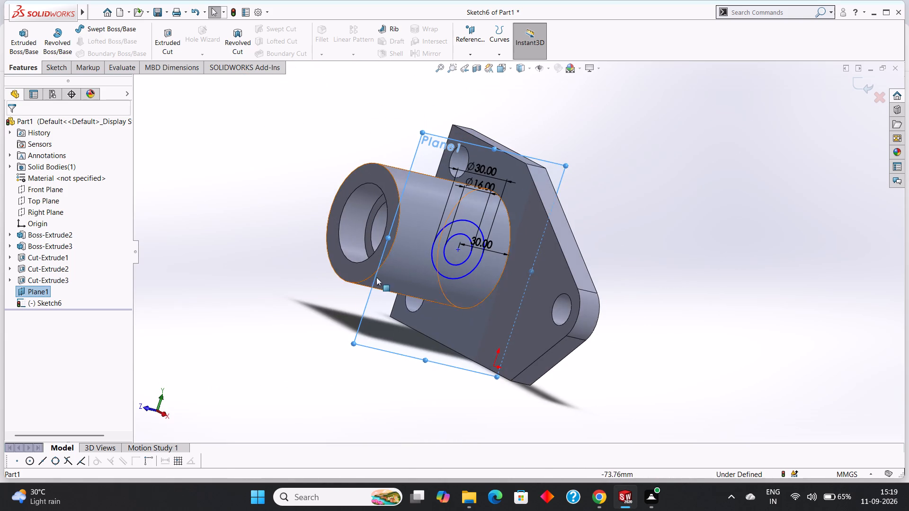
{"action": "scroll", "coordinate": [294, 230], "scroll_direction": "down", "scroll_amount": 1}
{"action": "middle_click_drag", "start_coordinate": [294, 230], "coordinate": [319, 115]}
{"action": "middle_click_drag", "start_coordinate": [309, 244], "coordinate": [285, 173]}
{"action": "middle_click_drag", "start_coordinate": [641, 183], "coordinate": [608, 396]}
{"action": "scroll", "coordinate": [624, 360], "scroll_direction": "down", "scroll_amount": 1}
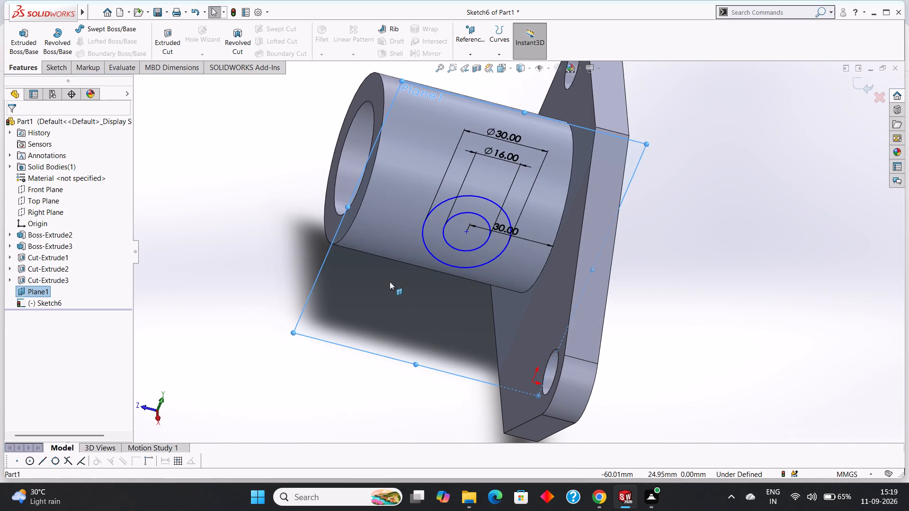
{"action": "middle_click_drag", "start_coordinate": [390, 282], "coordinate": [366, 246]}
{"action": "middle_click_drag", "start_coordinate": [446, 177], "coordinate": [428, 150]}
{"action": "middle_click_drag", "start_coordinate": [513, 164], "coordinate": [584, 204]}
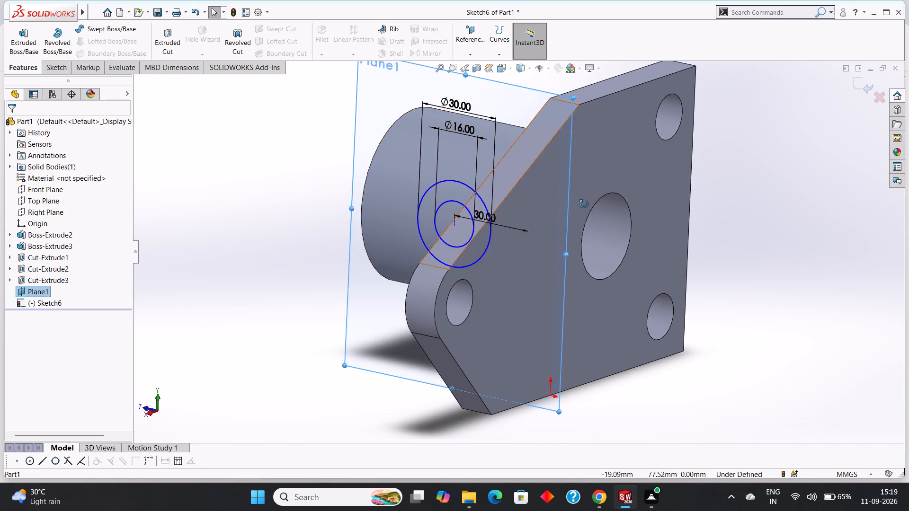
{"action": "middle_click_drag", "start_coordinate": [584, 204], "coordinate": [757, 305]}
{"action": "scroll", "coordinate": [757, 304], "scroll_direction": "down", "scroll_amount": 1}
{"action": "middle_click_drag", "start_coordinate": [540, 360], "coordinate": [472, 240]}
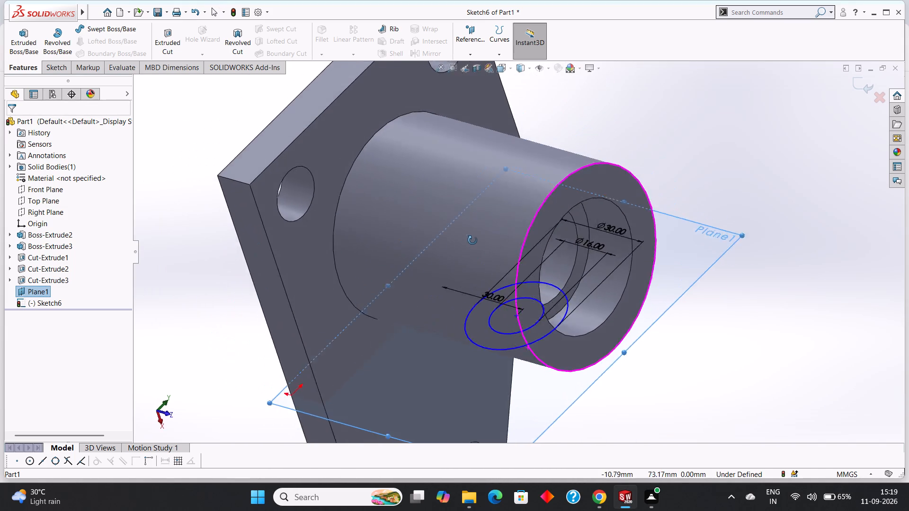
{"action": "middle_click_drag", "start_coordinate": [472, 240], "coordinate": [472, 238]}
{"action": "middle_click_drag", "start_coordinate": [535, 325], "coordinate": [492, 211]}
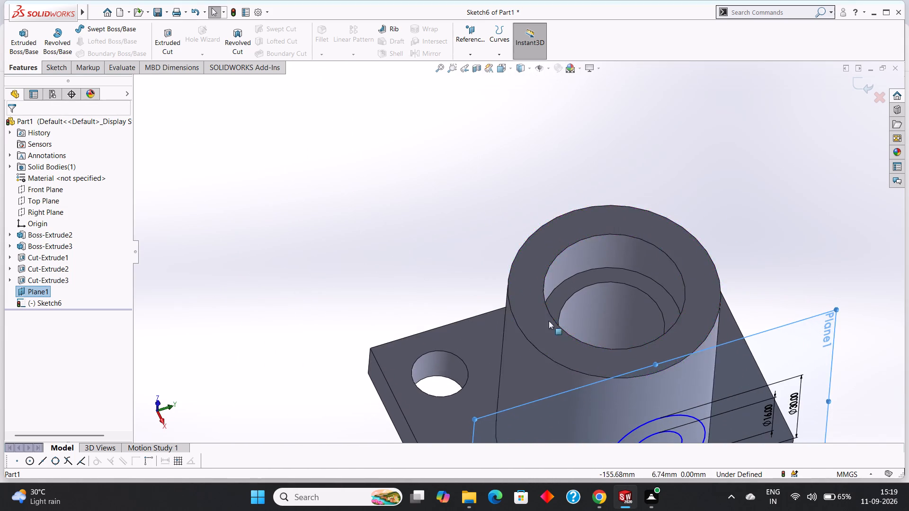
{"action": "scroll", "coordinate": [584, 451], "scroll_direction": "up", "scroll_amount": 4}
{"action": "scroll", "coordinate": [645, 387], "scroll_direction": "up", "scroll_amount": 4}
{"action": "middle_click_drag", "start_coordinate": [554, 413], "coordinate": [554, 412]}
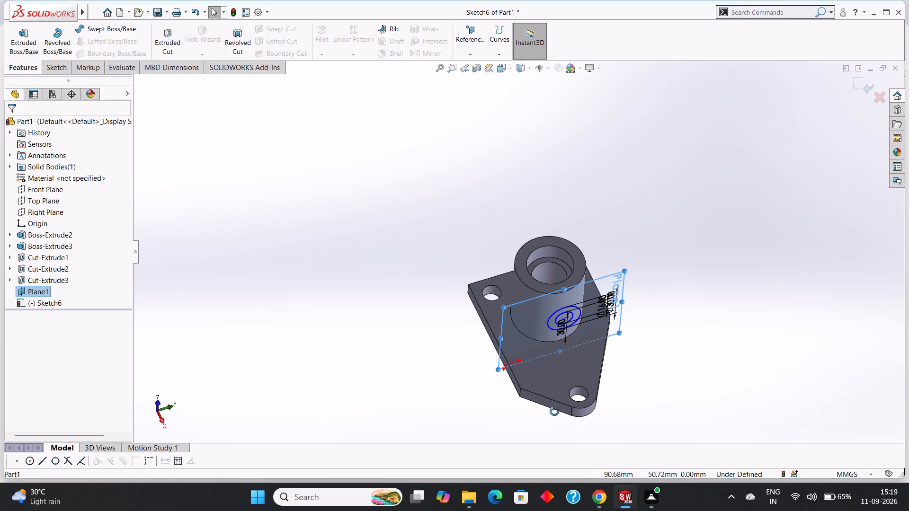
{"action": "middle_click_drag", "start_coordinate": [554, 412], "coordinate": [531, 365]}
{"action": "scroll", "coordinate": [610, 396], "scroll_direction": "down", "scroll_amount": 1}
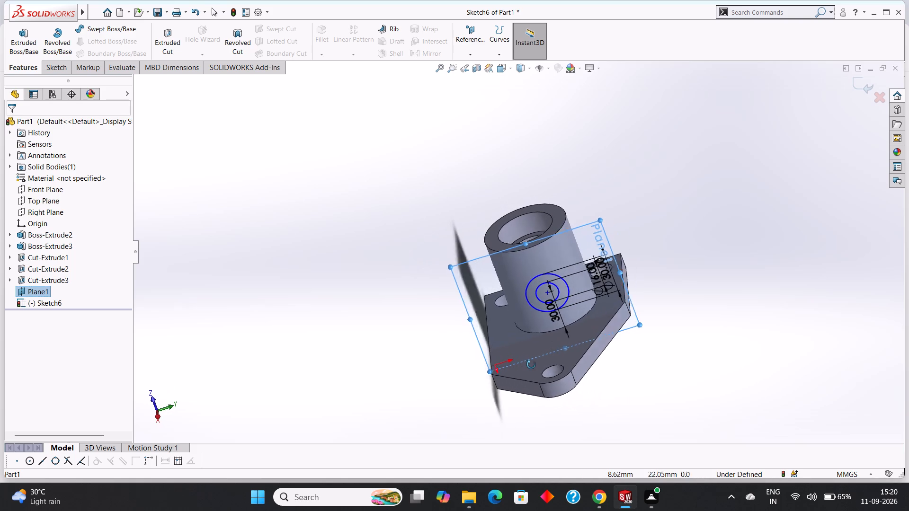
Sketch a tangent construction centerline about 34 mm long from the 30 mm circle's left quadrant down past the boss's base edge.
{"action": "middle_click_drag", "start_coordinate": [531, 365], "coordinate": [536, 358]}
{"action": "scroll", "coordinate": [544, 347], "scroll_direction": "down", "scroll_amount": 4}
{"action": "scroll", "coordinate": [517, 263], "scroll_direction": "down", "scroll_amount": 2}
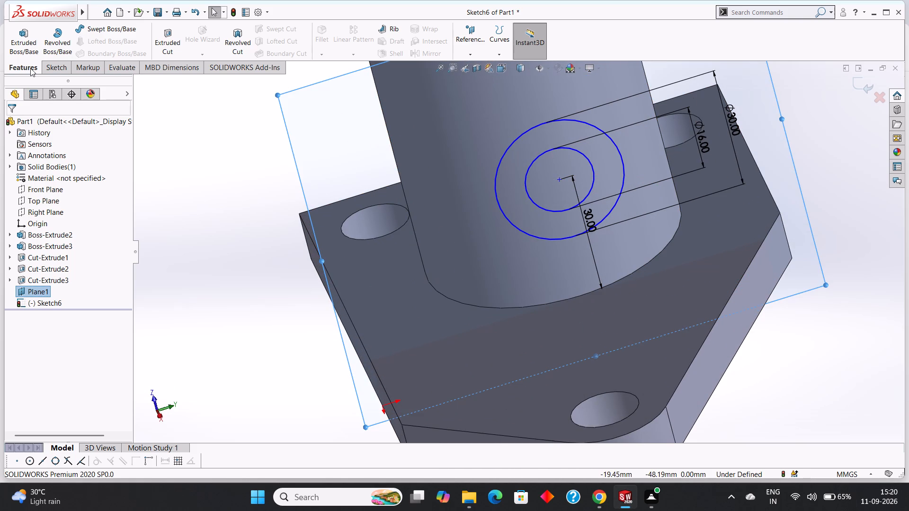
{"action": "left_click", "coordinate": [52, 69]}
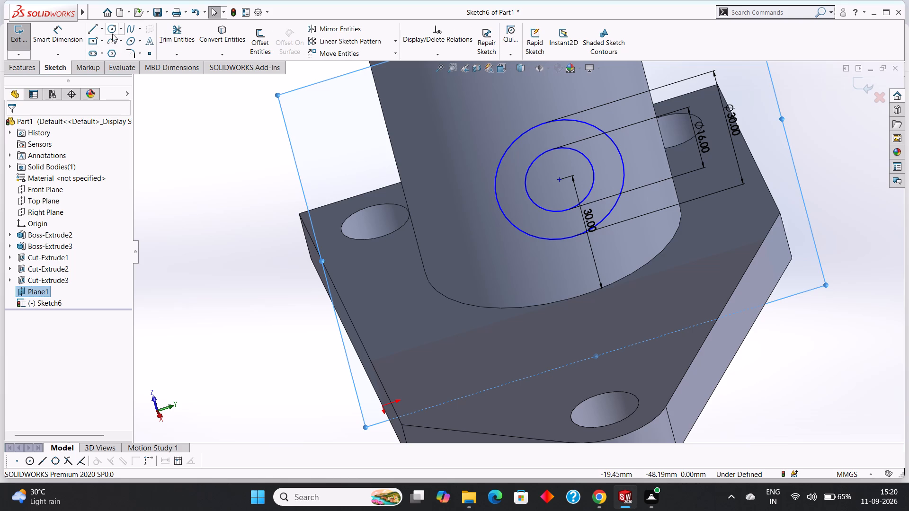
{"action": "left_click", "coordinate": [102, 30]}
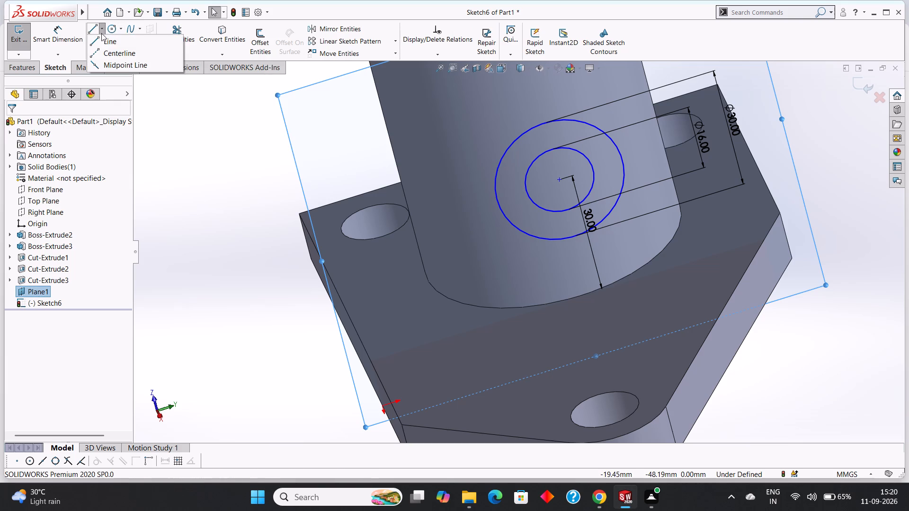
{"action": "left_click", "coordinate": [107, 52]}
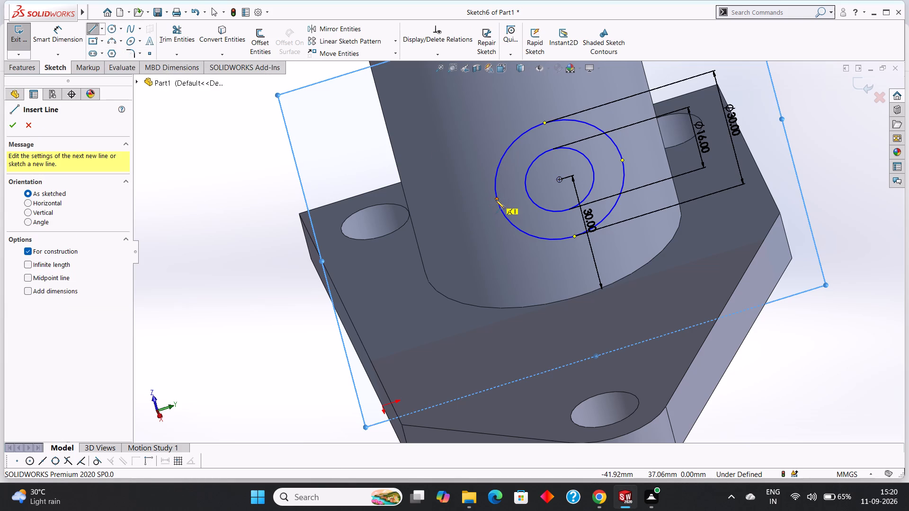
{"action": "left_click", "coordinate": [496, 200]}
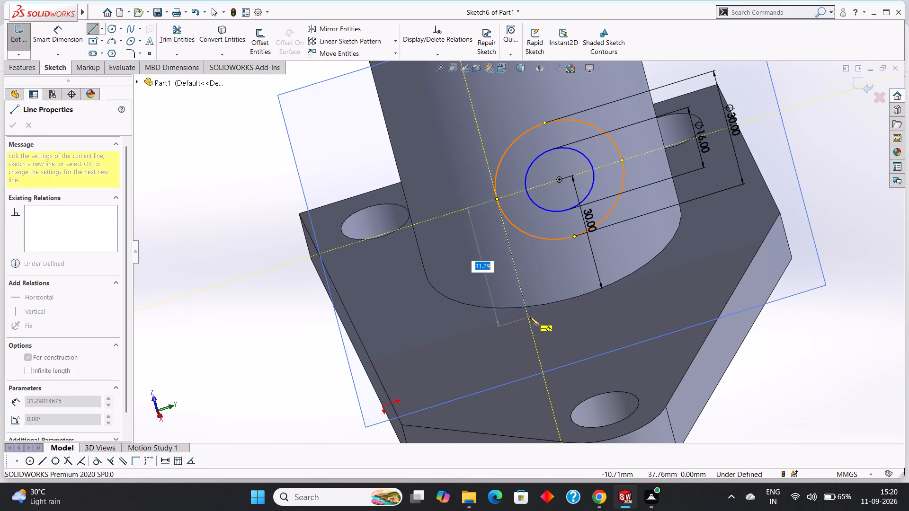
{"action": "left_click", "coordinate": [531, 326]}
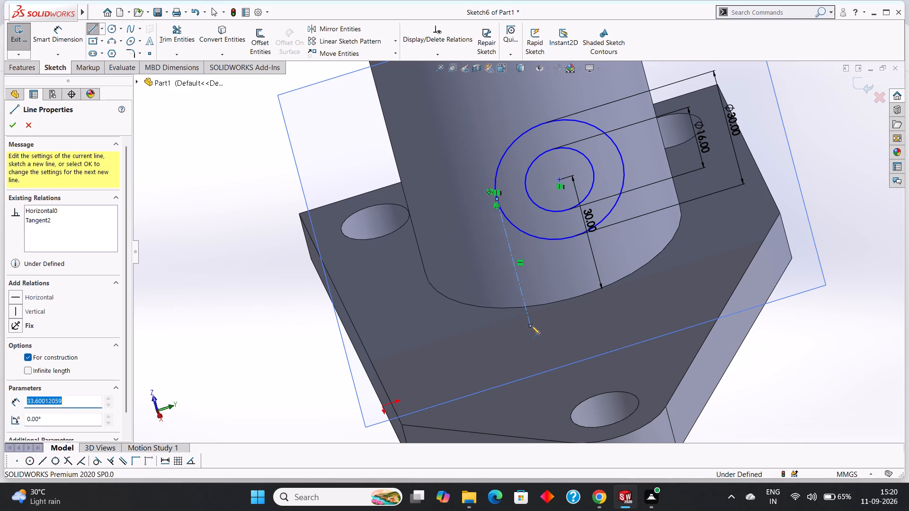
{"action": "right_click", "coordinate": [553, 327]}
{"action": "left_click", "coordinate": [575, 335]}
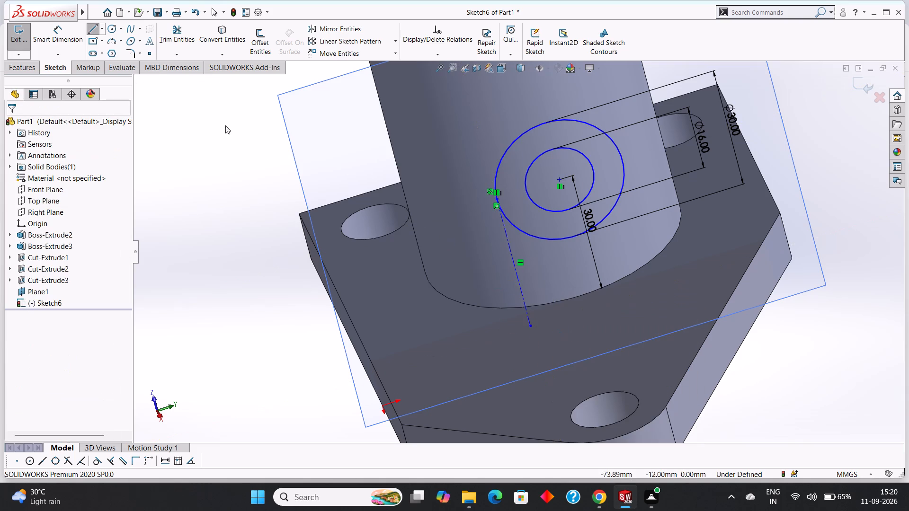
Sketch a tangent construction centerline about 35 mm long from the 16 mm circle's left quadrant down past the boss's base edge.
{"action": "left_click", "coordinate": [103, 27]}
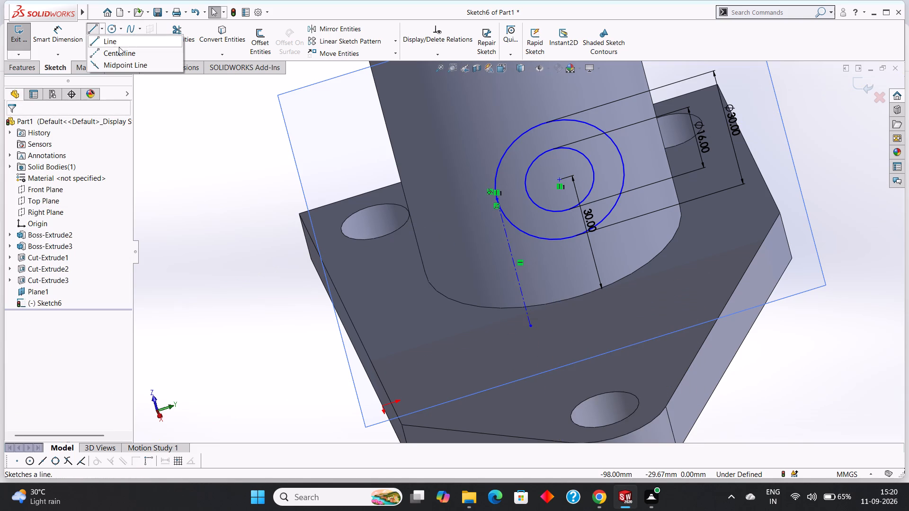
{"action": "left_click", "coordinate": [121, 53]}
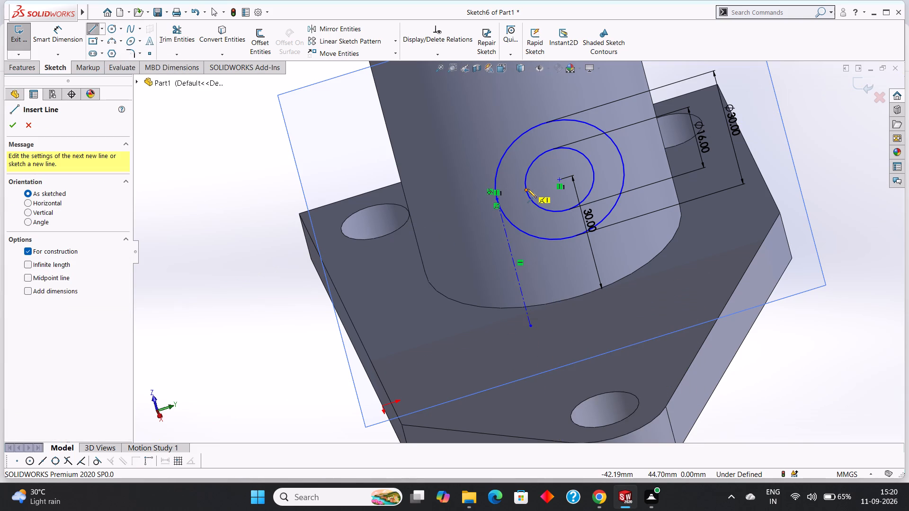
{"action": "left_click", "coordinate": [526, 189]}
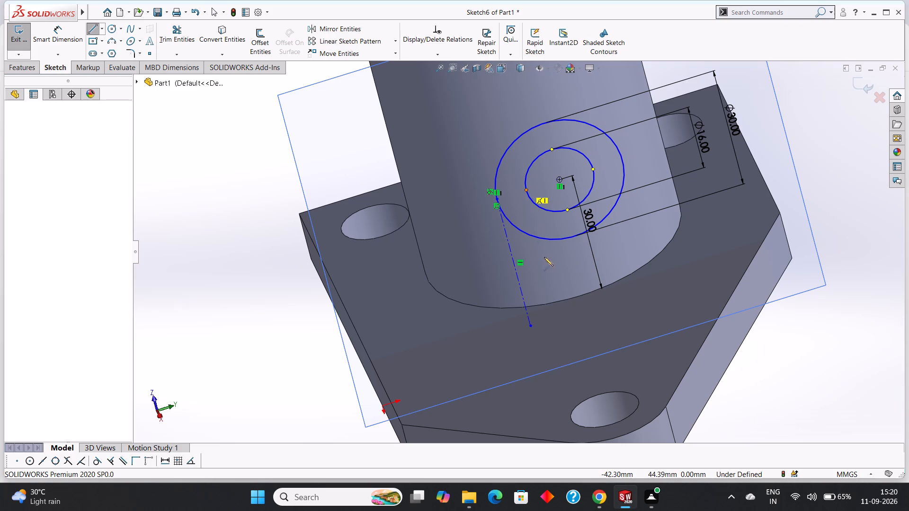
{"action": "left_click", "coordinate": [561, 320]}
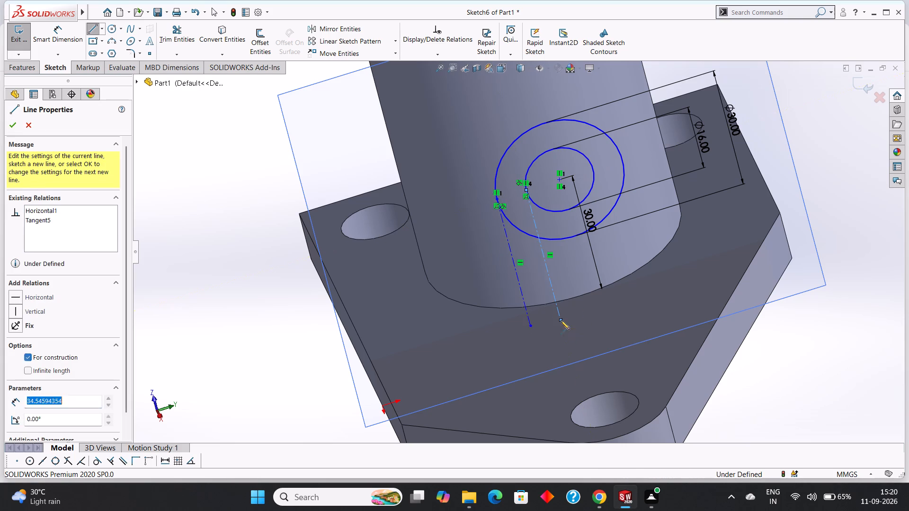
{"action": "right_click", "coordinate": [578, 319]}
{"action": "left_click", "coordinate": [598, 328]}
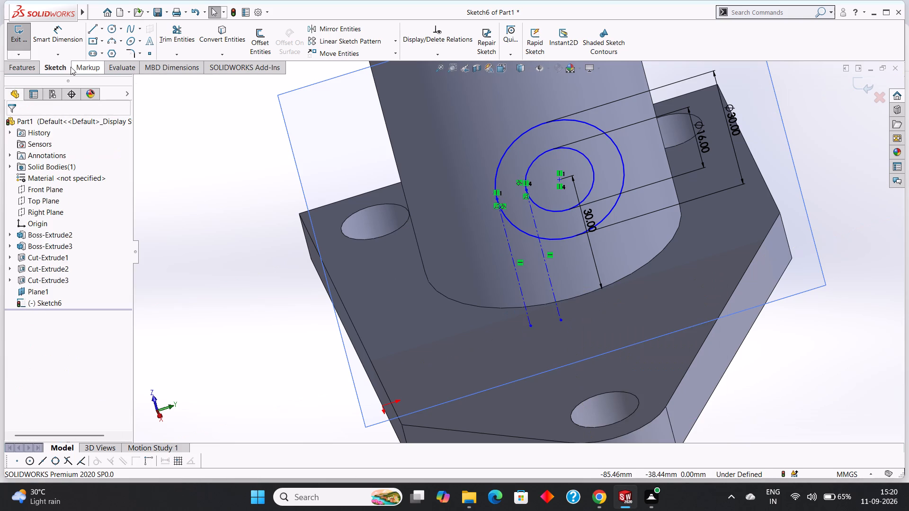
Sketch a tangent construction centerline from the 16 mm circle's right quadrant down past the boss's base edge.
{"action": "left_click", "coordinate": [57, 34]}
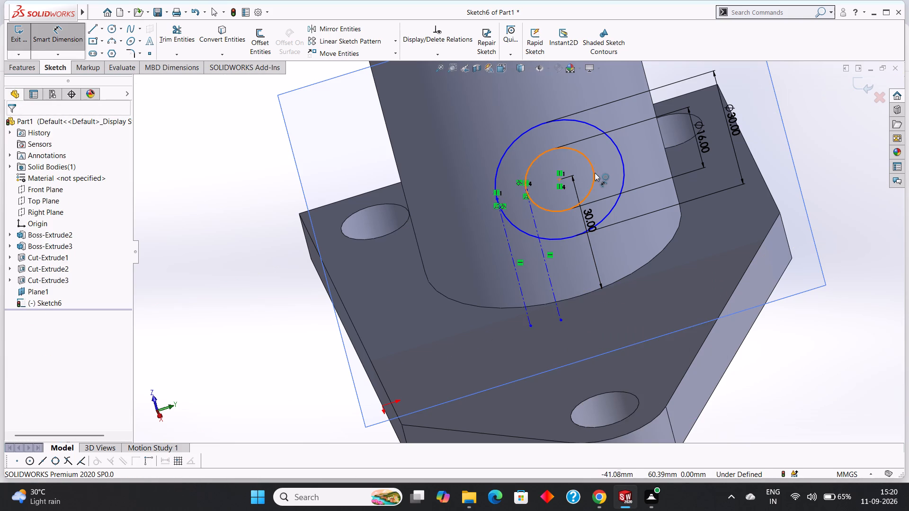
{"action": "left_click", "coordinate": [75, 32]}
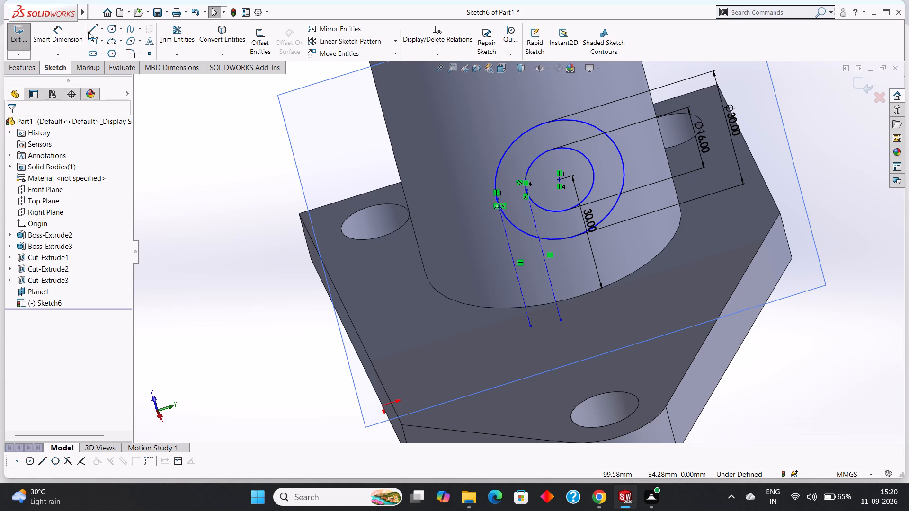
{"action": "left_click", "coordinate": [102, 32]}
{"action": "left_click", "coordinate": [111, 51]}
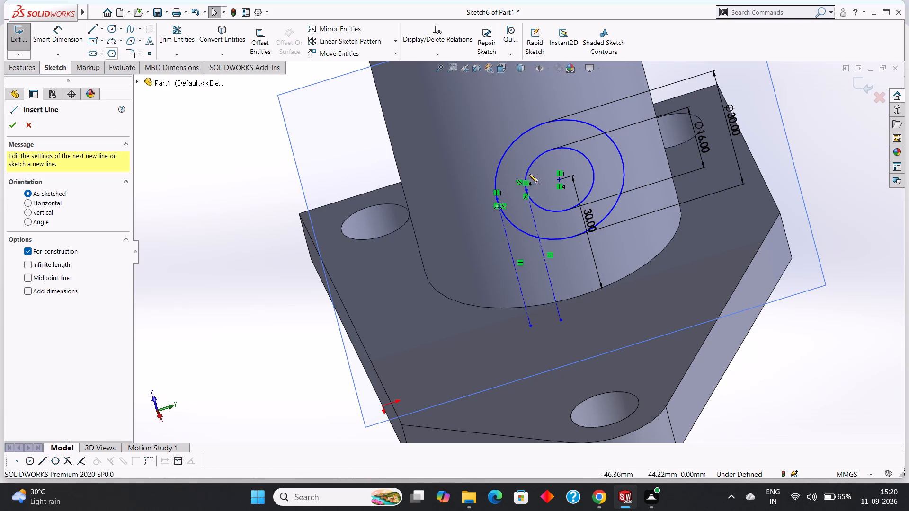
{"action": "left_click", "coordinate": [594, 169]}
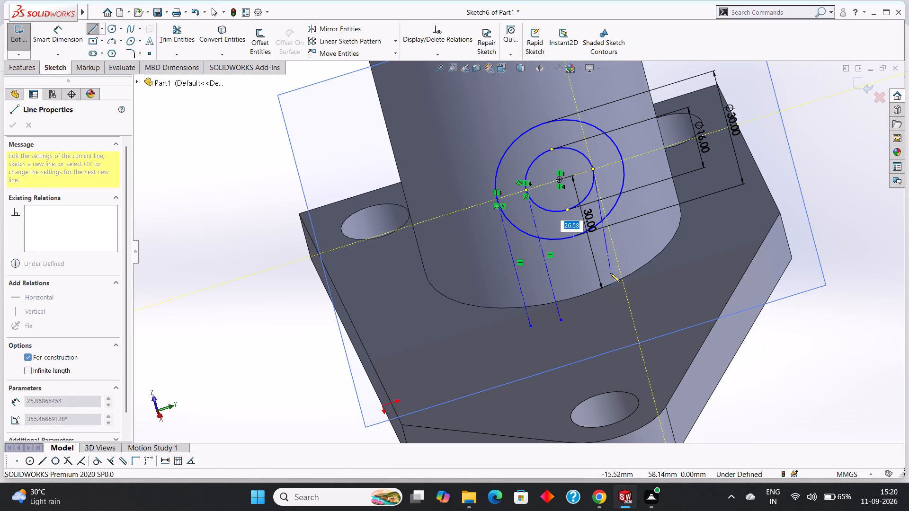
{"action": "left_click", "coordinate": [628, 302]}
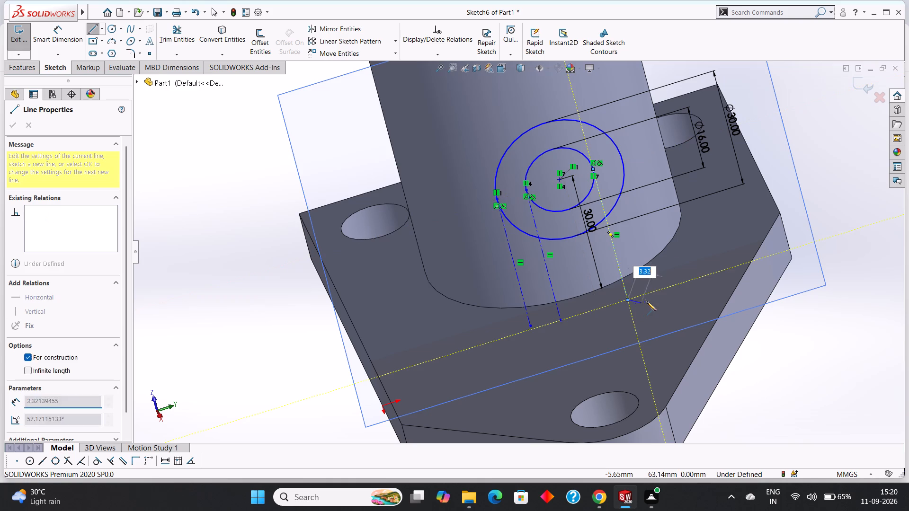
{"action": "right_click", "coordinate": [647, 301]}
{"action": "left_click", "coordinate": [660, 307]}
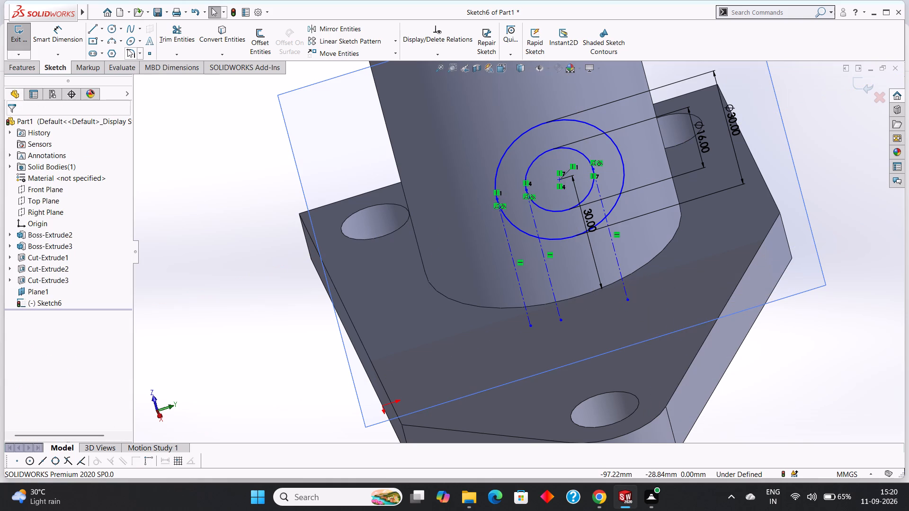
Sketch a tangent construction centerline about 33 mm long from the 30 mm circle's right quadrant down past the boss's base edge.
{"action": "left_click", "coordinate": [105, 28]}
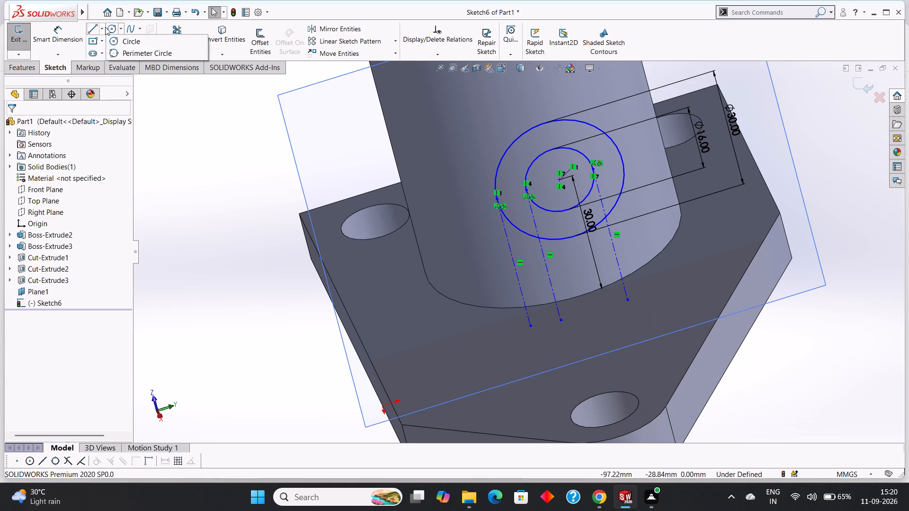
{"action": "left_click", "coordinate": [114, 51]}
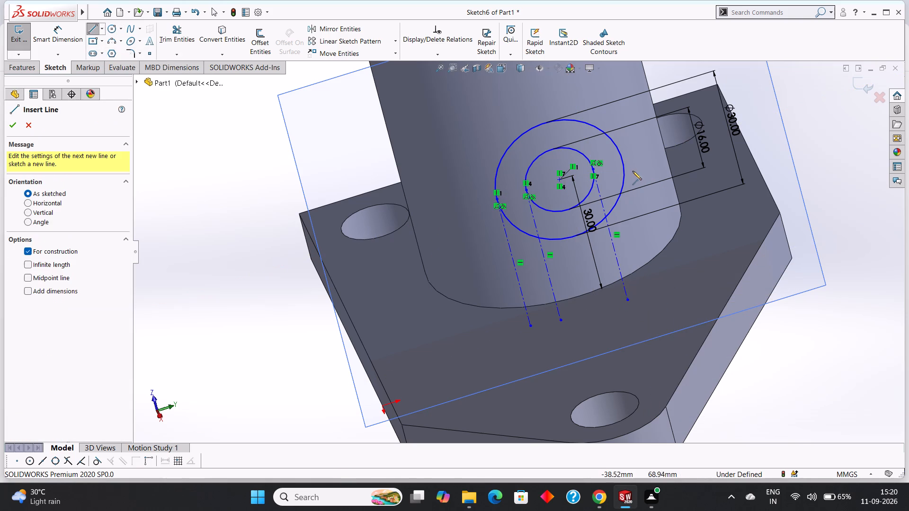
{"action": "left_click", "coordinate": [623, 159]}
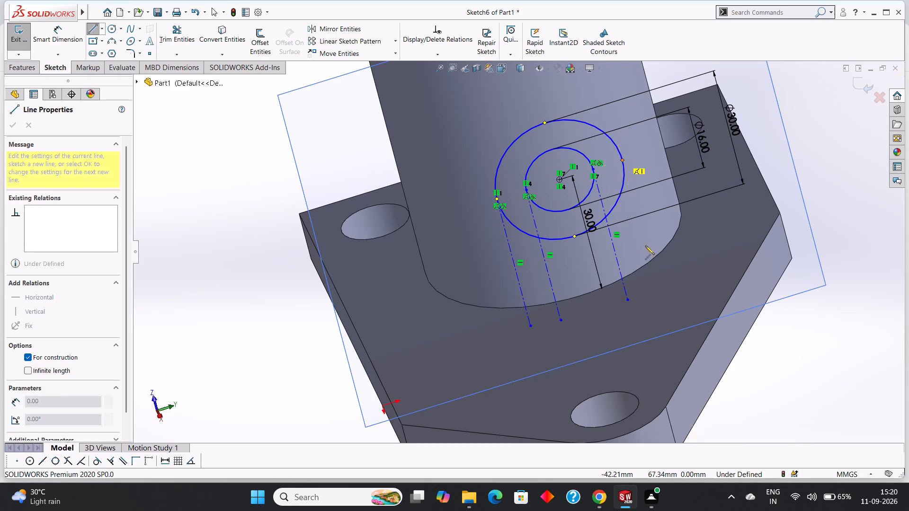
{"action": "left_click", "coordinate": [655, 284]}
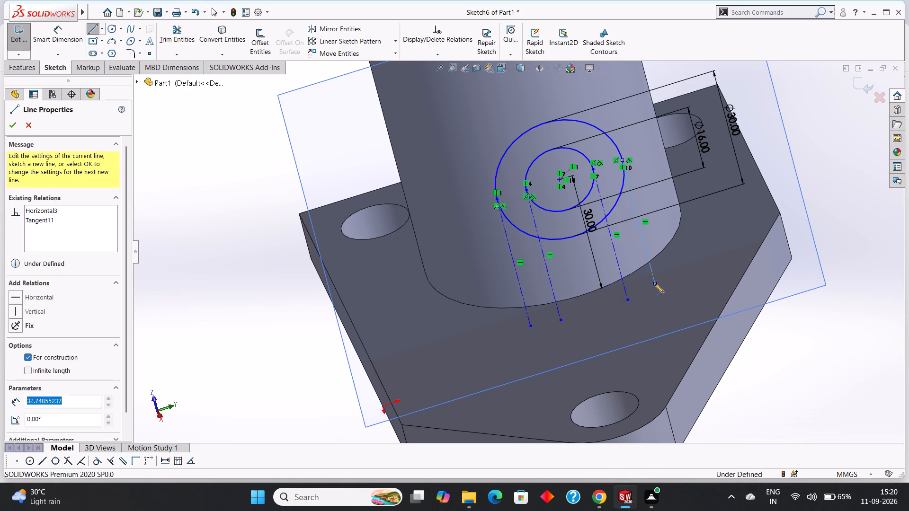
{"action": "right_click", "coordinate": [677, 285]}
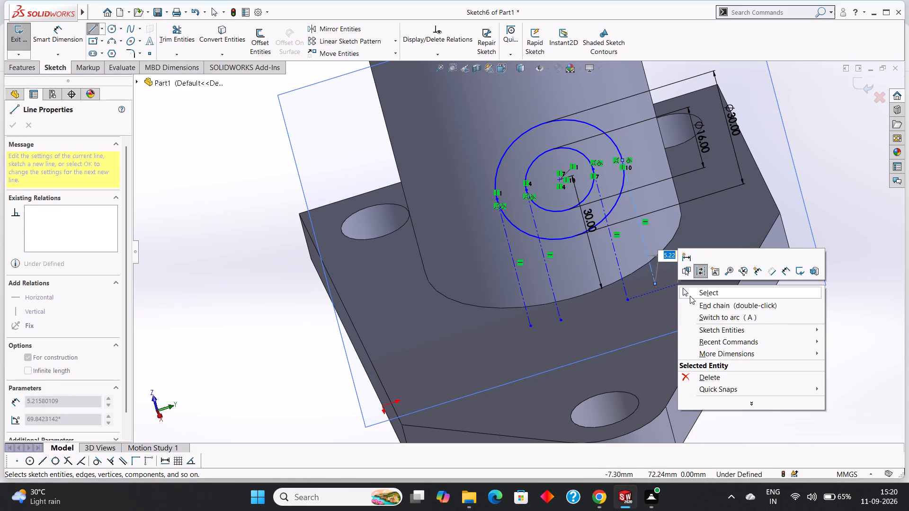
{"action": "left_click", "coordinate": [690, 296]}
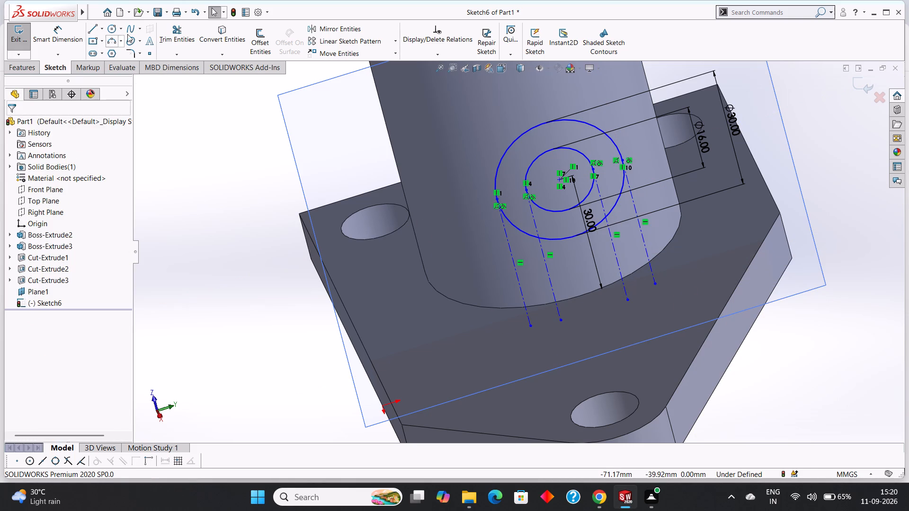
Draw a three-point arc of about 52 mm radius along the boss's base edge, between the two outer centerlines.
{"action": "left_click", "coordinate": [110, 39]}
{"action": "scroll", "coordinate": [564, 317], "scroll_direction": "down", "scroll_amount": 3}
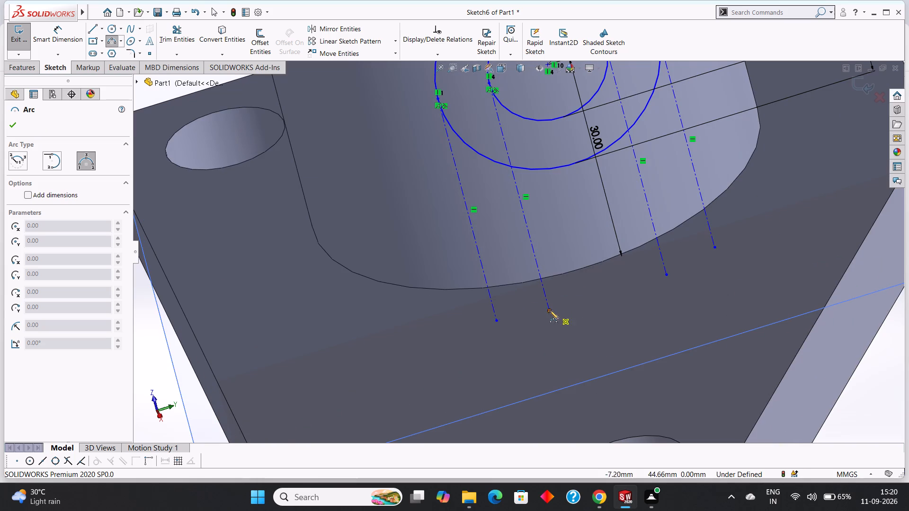
{"action": "left_click", "coordinate": [489, 288]}
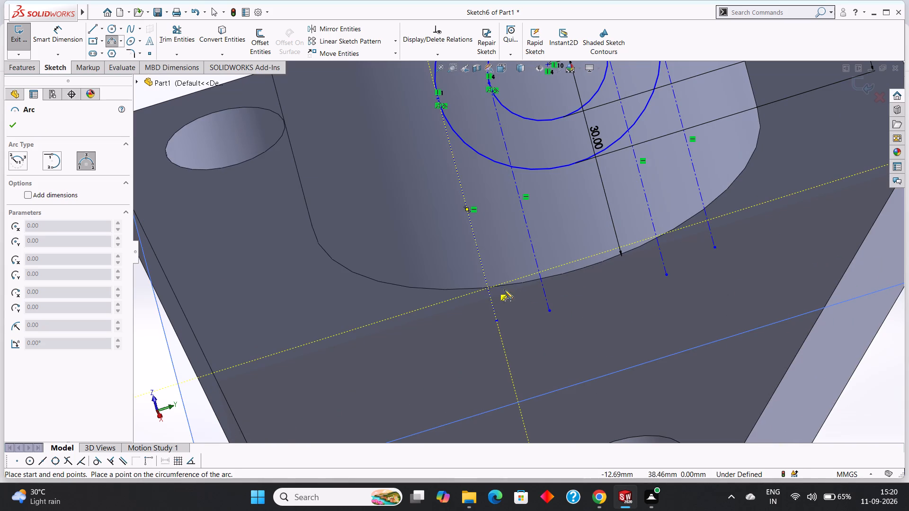
{"action": "left_click", "coordinate": [703, 208]}
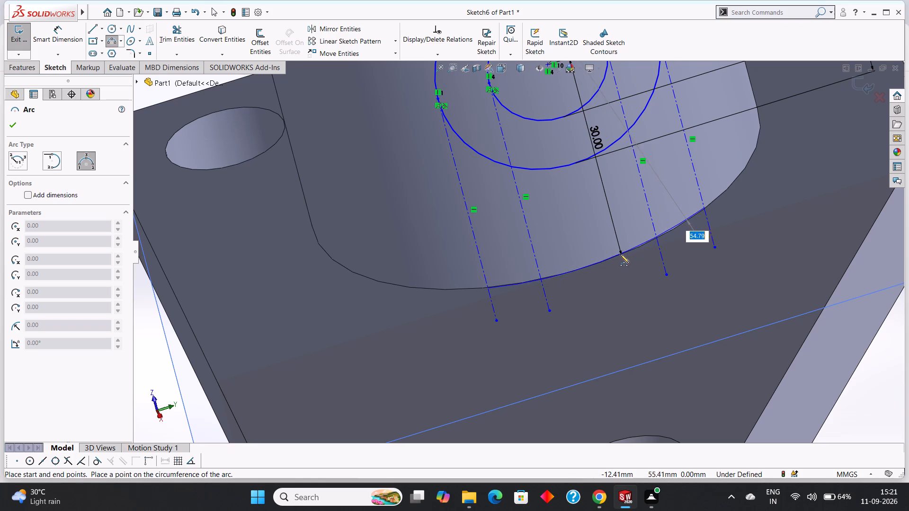
{"action": "left_click", "coordinate": [586, 267]}
{"action": "scroll", "coordinate": [586, 267], "scroll_direction": "down", "scroll_amount": 4}
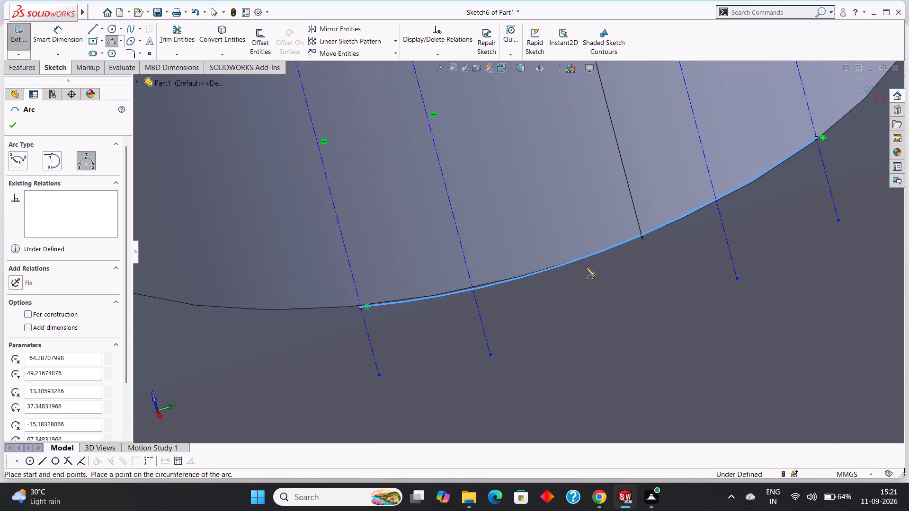
{"action": "scroll", "coordinate": [586, 267], "scroll_direction": "down", "scroll_amount": 6}
{"action": "scroll", "coordinate": [362, 258], "scroll_direction": "down", "scroll_amount": 2}
{"action": "scroll", "coordinate": [361, 297], "scroll_direction": "up", "scroll_amount": 3}
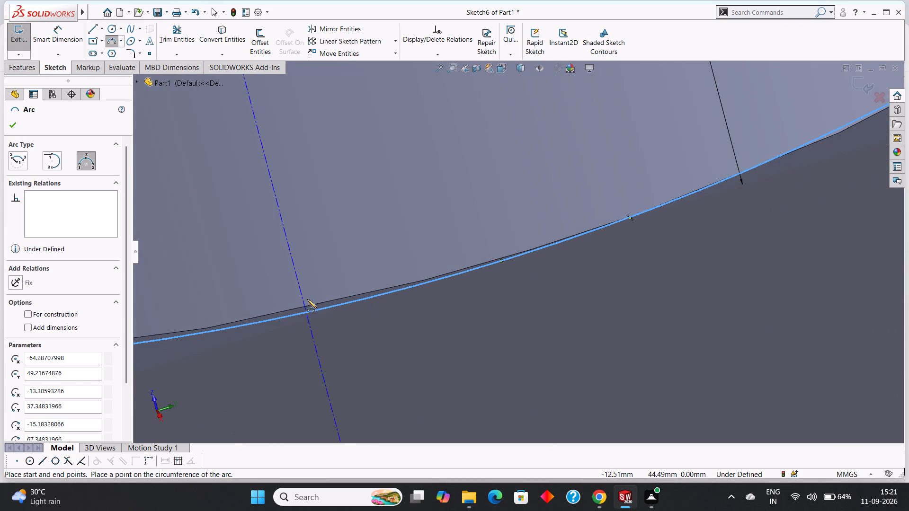
{"action": "scroll", "coordinate": [307, 299], "scroll_direction": "up", "scroll_amount": 5}
{"action": "scroll", "coordinate": [337, 291], "scroll_direction": "down", "scroll_amount": 2}
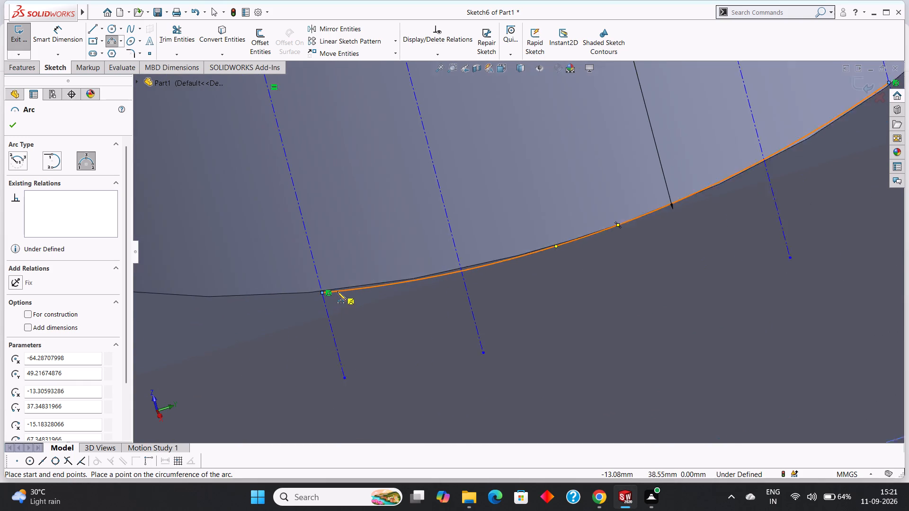
{"action": "scroll", "coordinate": [494, 268], "scroll_direction": "down", "scroll_amount": 3}
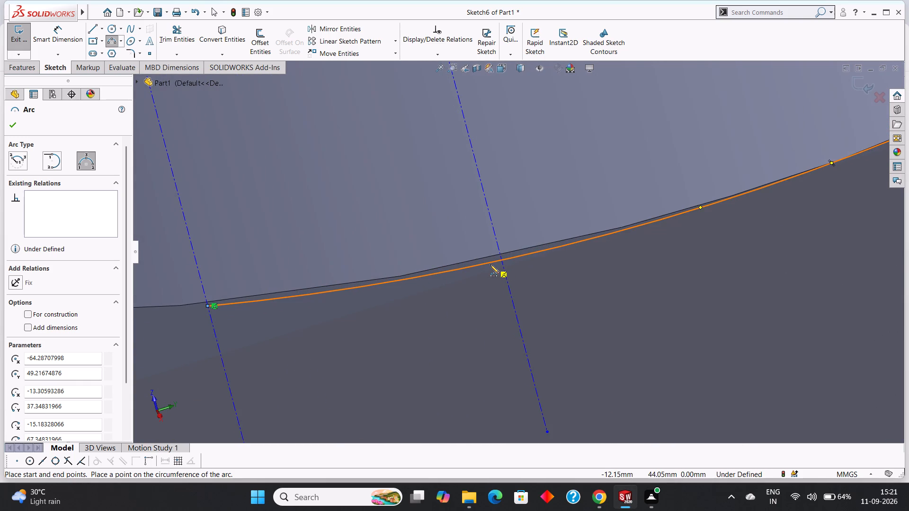
{"action": "key", "text": "Escape"}
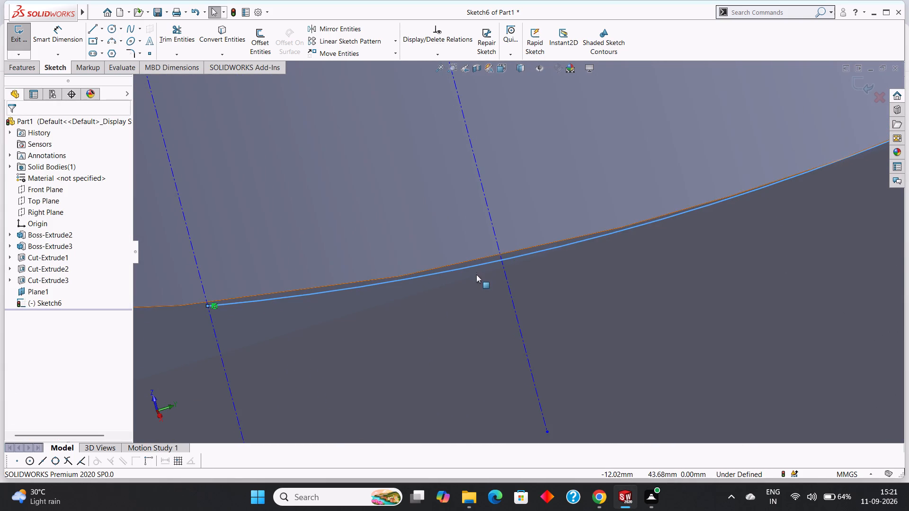
{"action": "key", "text": "Escape"}
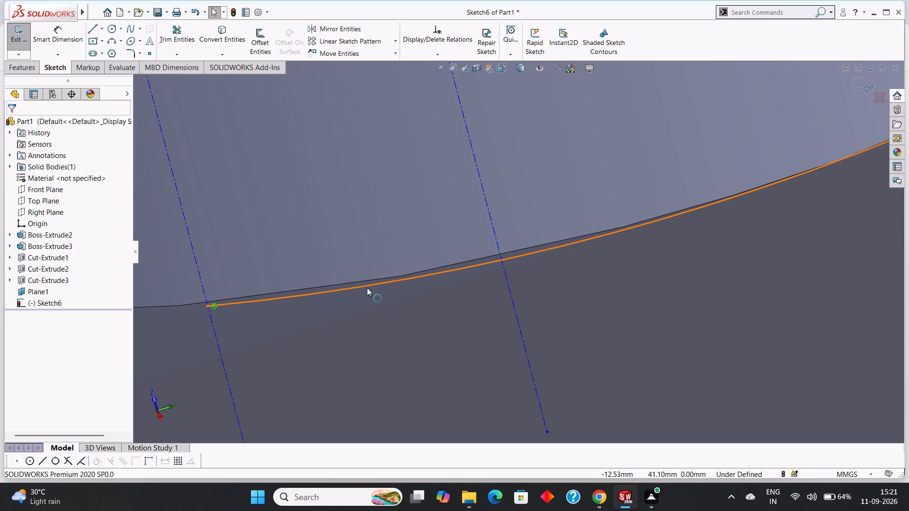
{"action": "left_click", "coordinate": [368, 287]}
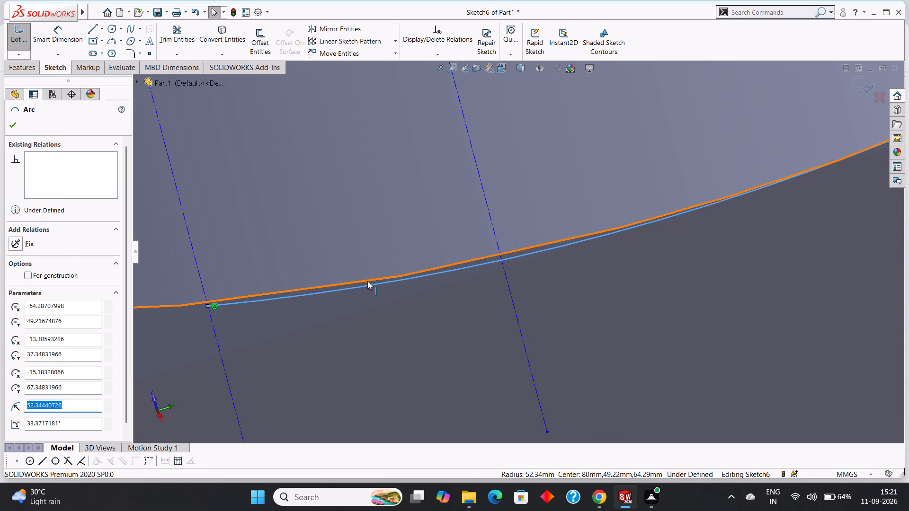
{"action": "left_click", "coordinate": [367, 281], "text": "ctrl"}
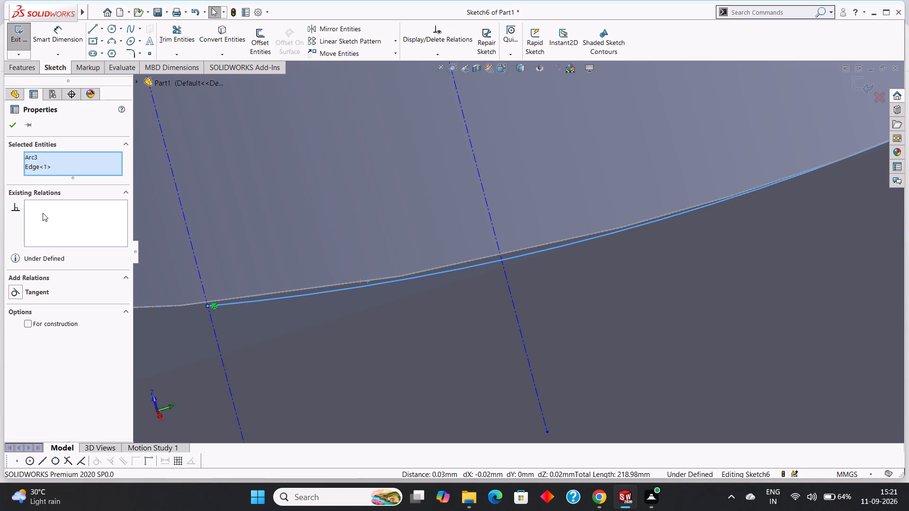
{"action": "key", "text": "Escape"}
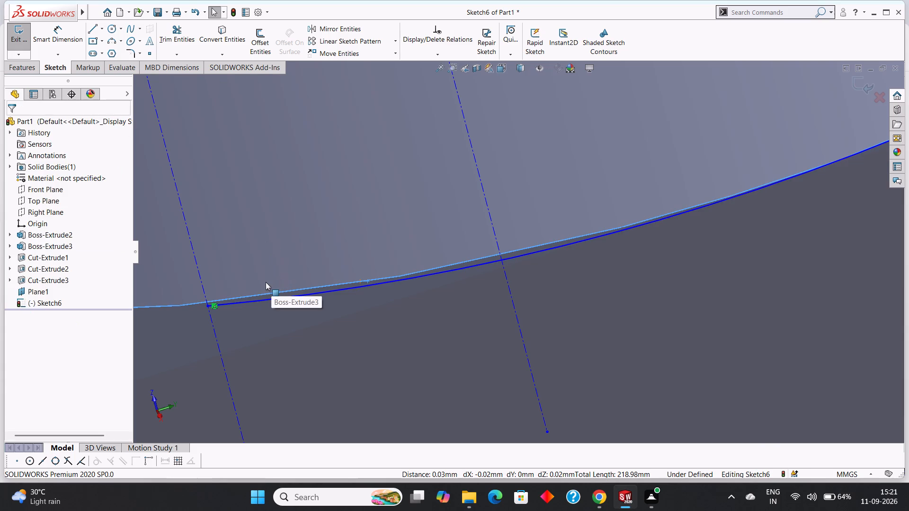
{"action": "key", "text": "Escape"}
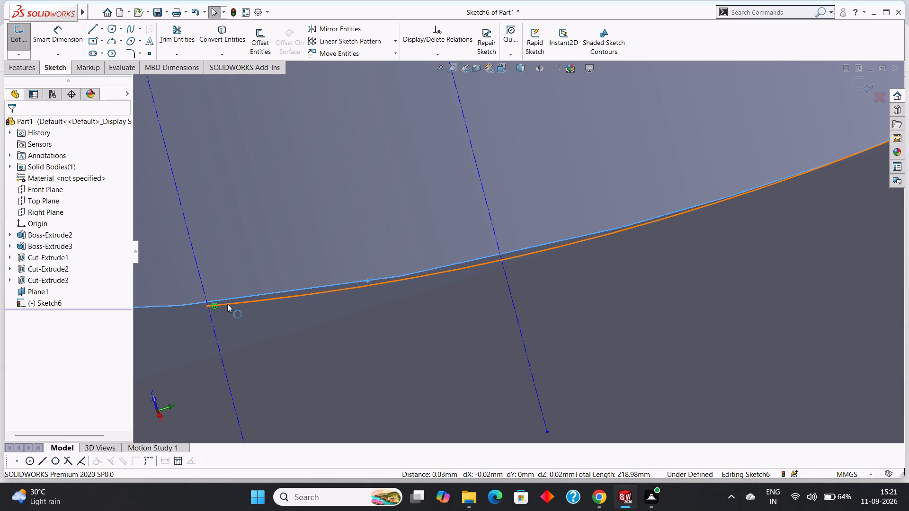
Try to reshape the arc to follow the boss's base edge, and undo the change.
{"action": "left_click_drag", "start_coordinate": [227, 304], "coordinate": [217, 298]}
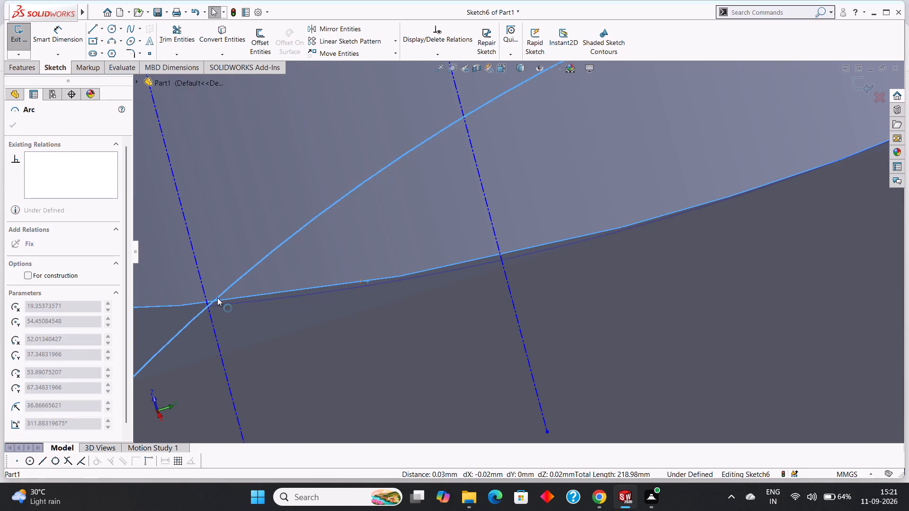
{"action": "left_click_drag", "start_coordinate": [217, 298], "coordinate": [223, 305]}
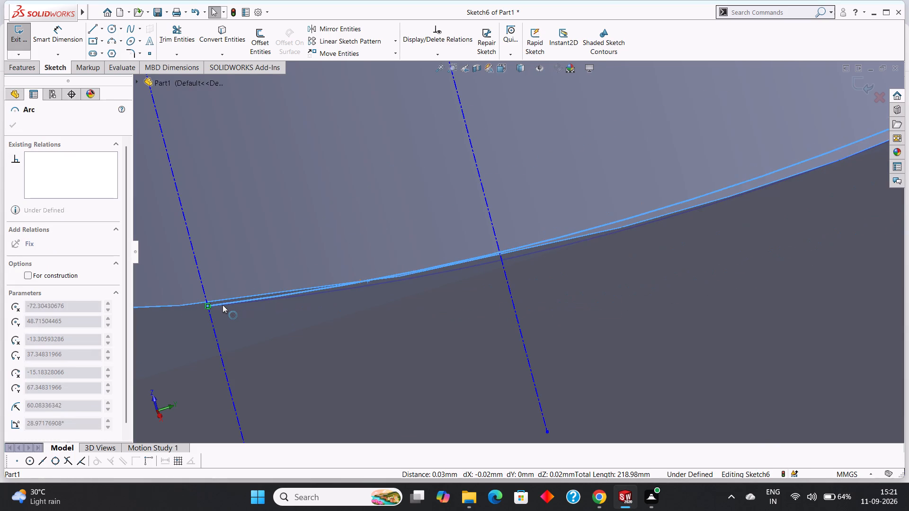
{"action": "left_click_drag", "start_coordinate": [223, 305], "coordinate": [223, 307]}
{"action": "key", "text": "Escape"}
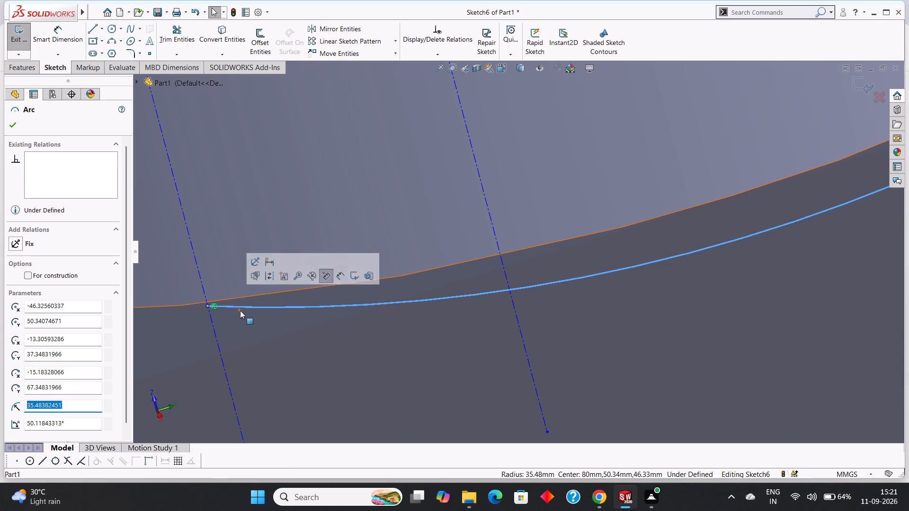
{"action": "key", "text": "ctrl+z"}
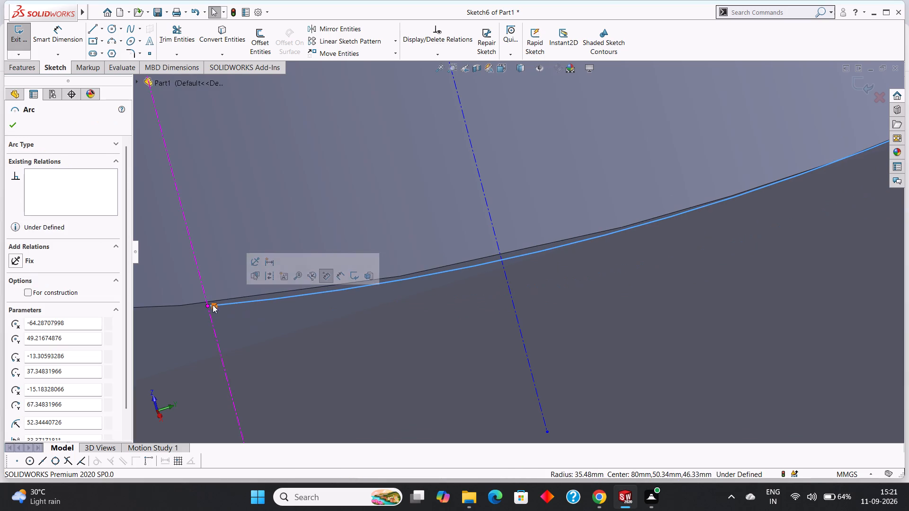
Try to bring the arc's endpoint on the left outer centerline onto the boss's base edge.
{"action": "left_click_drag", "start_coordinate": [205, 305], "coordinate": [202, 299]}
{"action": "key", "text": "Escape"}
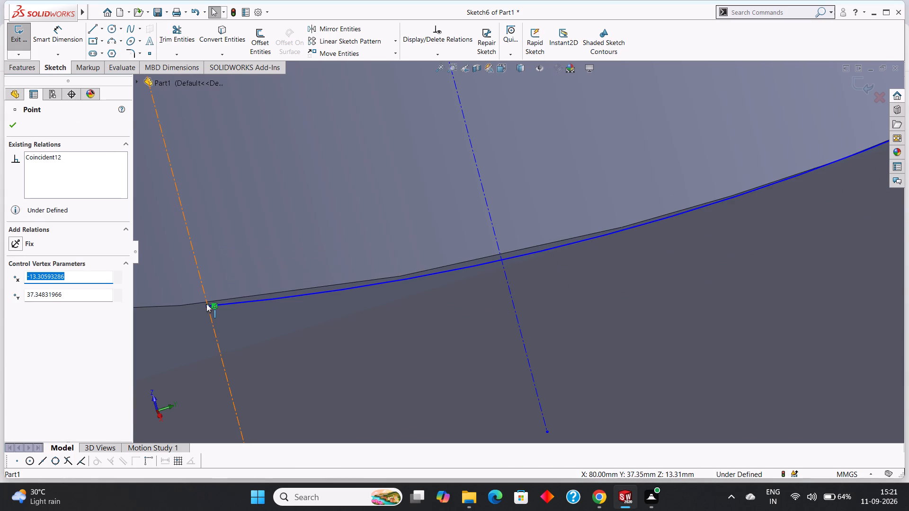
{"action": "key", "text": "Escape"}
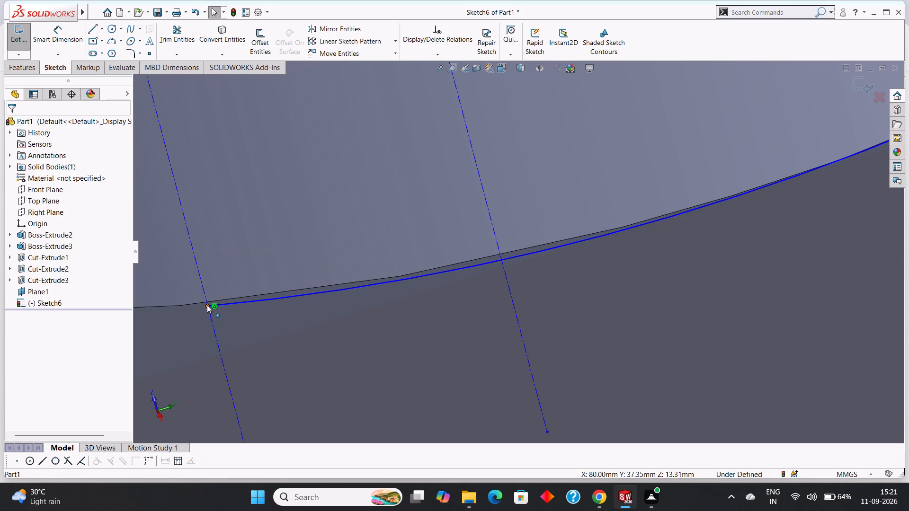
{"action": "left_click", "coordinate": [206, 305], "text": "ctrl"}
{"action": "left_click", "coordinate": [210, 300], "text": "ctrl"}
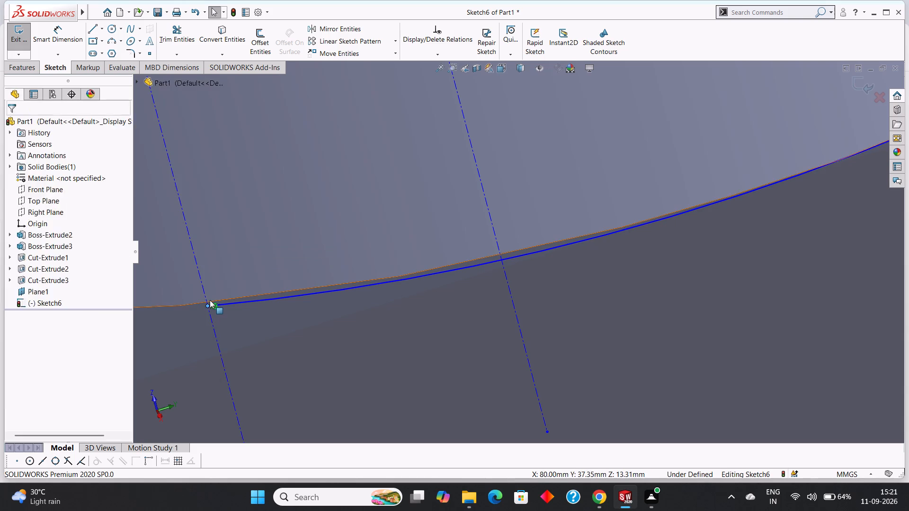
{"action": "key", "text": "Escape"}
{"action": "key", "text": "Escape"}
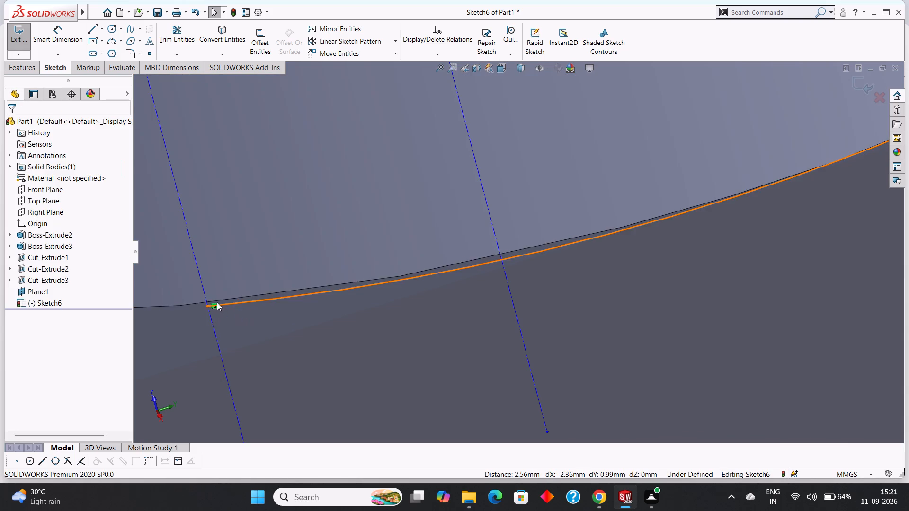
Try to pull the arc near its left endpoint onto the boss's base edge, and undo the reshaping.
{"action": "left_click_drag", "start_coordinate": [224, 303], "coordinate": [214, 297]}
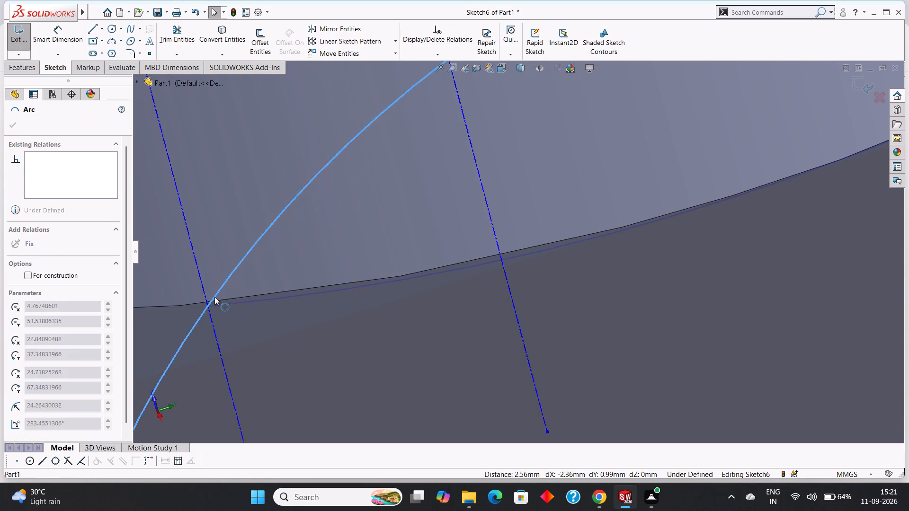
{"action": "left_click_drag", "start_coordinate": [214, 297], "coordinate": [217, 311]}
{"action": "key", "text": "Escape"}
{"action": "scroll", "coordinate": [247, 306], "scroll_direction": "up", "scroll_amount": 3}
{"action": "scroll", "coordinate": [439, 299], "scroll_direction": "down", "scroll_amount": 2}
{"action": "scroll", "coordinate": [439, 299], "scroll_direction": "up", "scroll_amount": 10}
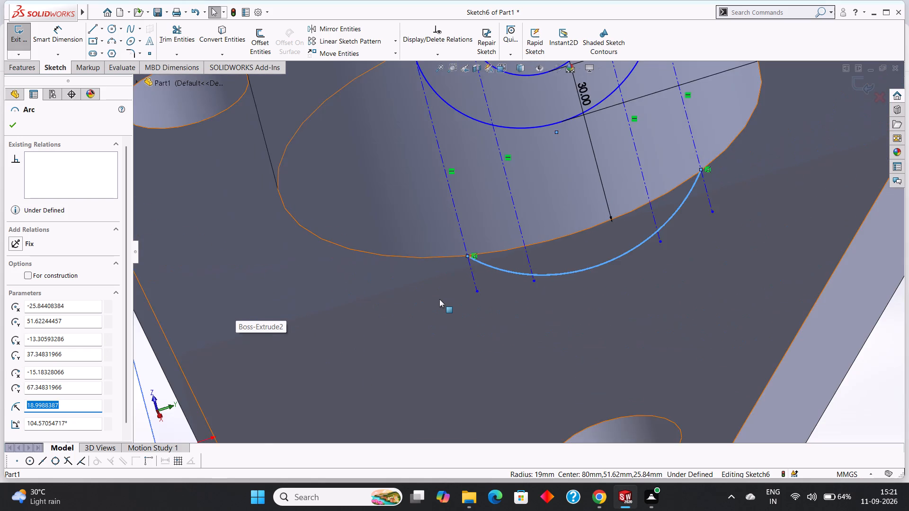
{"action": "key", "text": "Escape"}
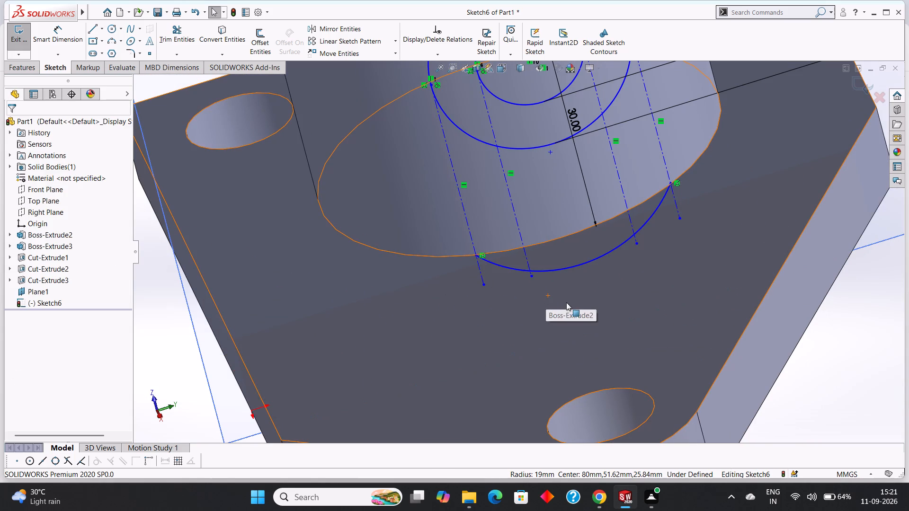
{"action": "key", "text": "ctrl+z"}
Delete the coincident relation at the arc's left endpoint and move that endpoint up onto the boss's base edge.
{"action": "scroll", "coordinate": [518, 242], "scroll_direction": "down", "scroll_amount": 4}
{"action": "scroll", "coordinate": [414, 292], "scroll_direction": "down", "scroll_amount": 4}
{"action": "scroll", "coordinate": [488, 232], "scroll_direction": "down", "scroll_amount": 8}
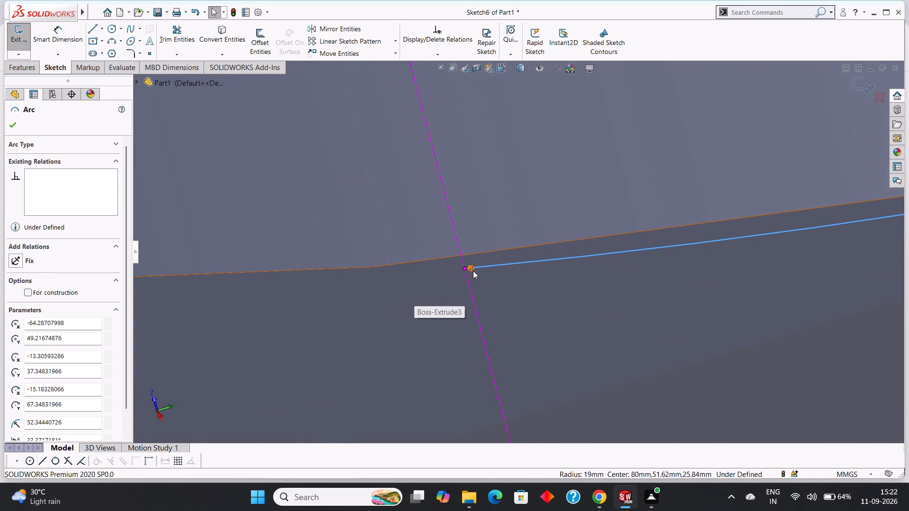
{"action": "right_click", "coordinate": [472, 269]}
{"action": "left_click", "coordinate": [507, 396]}
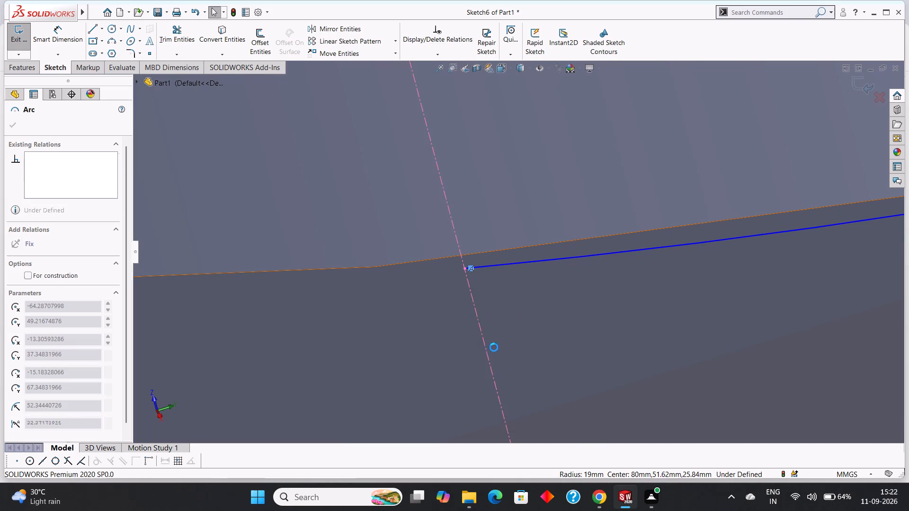
{"action": "left_click_drag", "start_coordinate": [465, 268], "coordinate": [463, 262]}
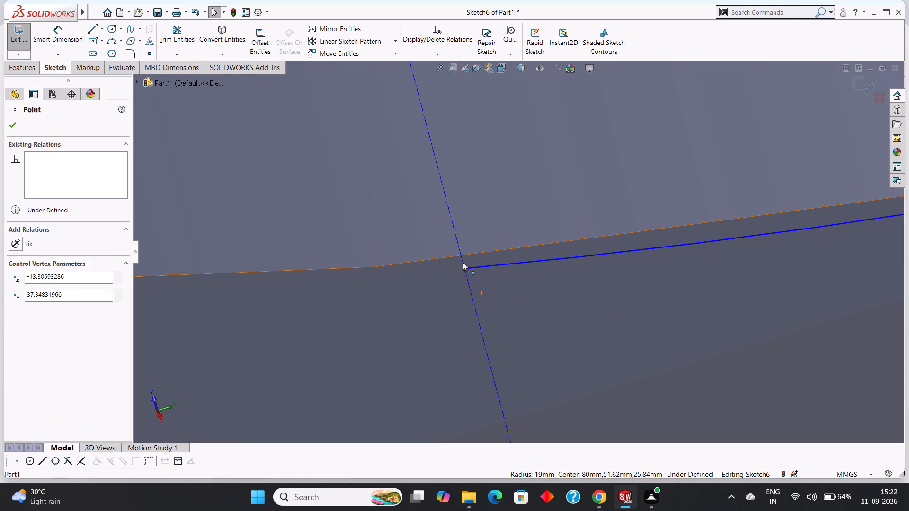
{"action": "left_click_drag", "start_coordinate": [463, 262], "coordinate": [460, 256]}
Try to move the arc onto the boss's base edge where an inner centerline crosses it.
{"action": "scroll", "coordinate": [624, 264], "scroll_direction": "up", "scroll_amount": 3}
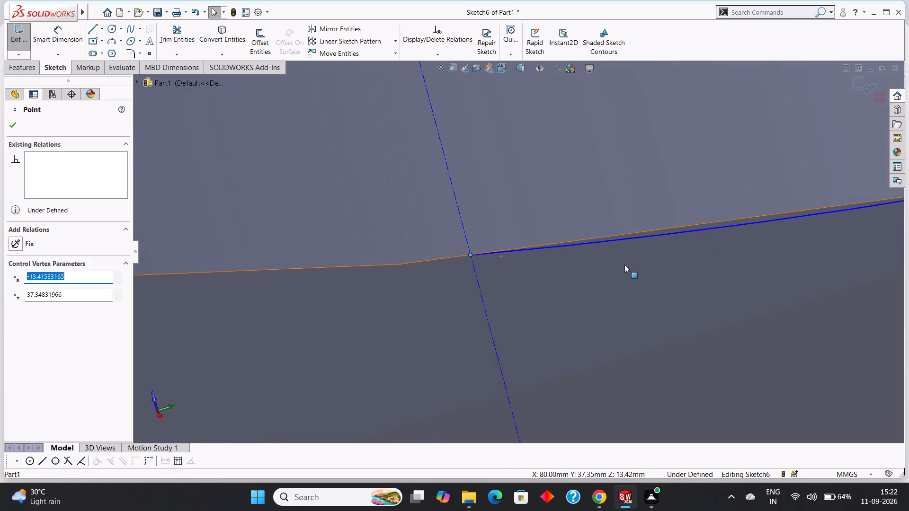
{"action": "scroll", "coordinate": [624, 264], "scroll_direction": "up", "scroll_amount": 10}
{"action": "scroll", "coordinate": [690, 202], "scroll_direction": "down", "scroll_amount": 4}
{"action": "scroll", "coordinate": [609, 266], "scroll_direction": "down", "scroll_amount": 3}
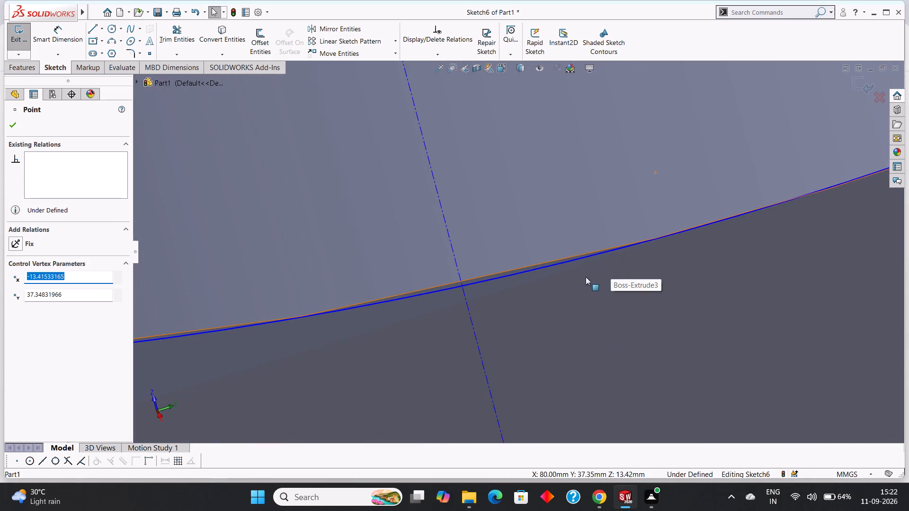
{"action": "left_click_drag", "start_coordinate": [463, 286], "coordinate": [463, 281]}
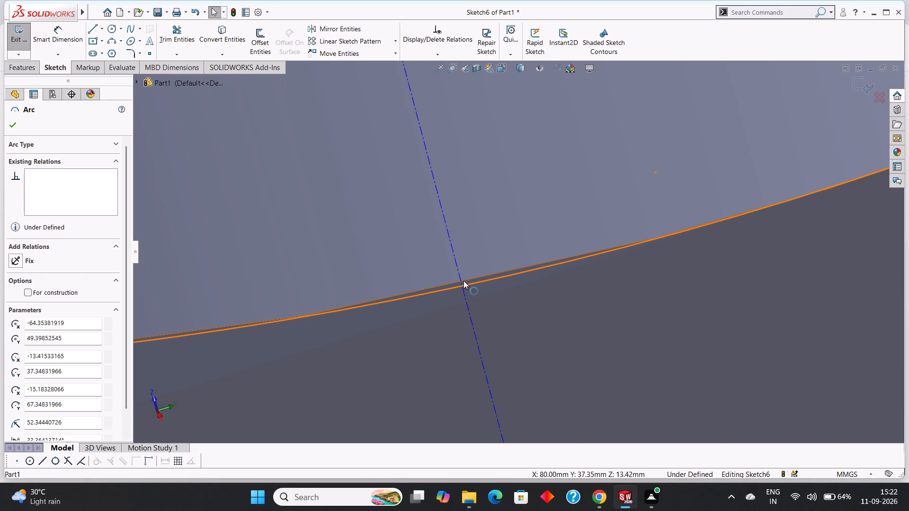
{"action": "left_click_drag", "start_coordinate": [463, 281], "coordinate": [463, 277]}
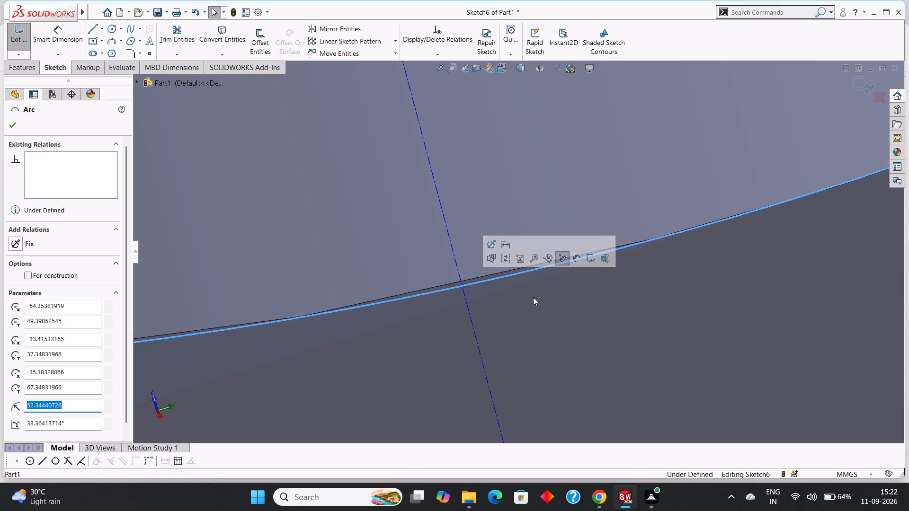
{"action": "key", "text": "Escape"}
Delete the coincident relation between the arc's right endpoint and the right outer centerline.
{"action": "scroll", "coordinate": [646, 322], "scroll_direction": "up", "scroll_amount": 12}
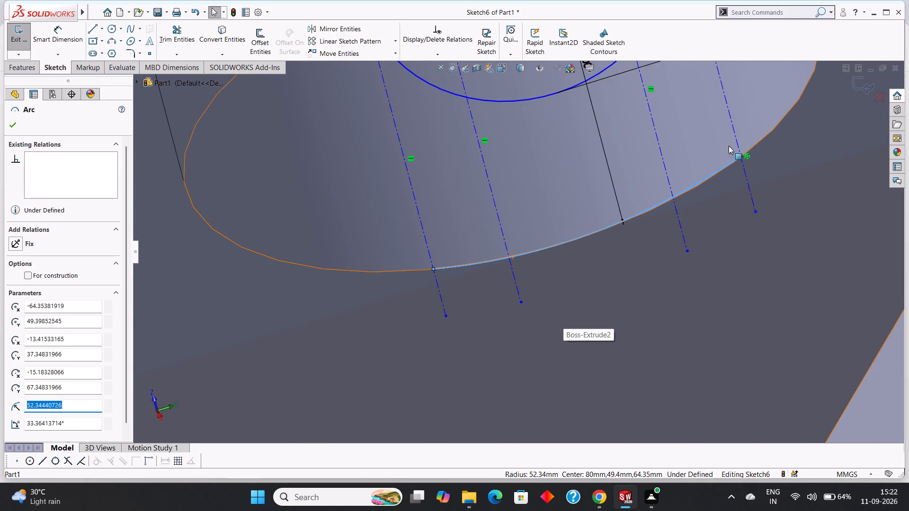
{"action": "scroll", "coordinate": [744, 137], "scroll_direction": "down", "scroll_amount": 6}
{"action": "scroll", "coordinate": [684, 210], "scroll_direction": "down", "scroll_amount": 4}
{"action": "scroll", "coordinate": [586, 251], "scroll_direction": "down", "scroll_amount": 4}
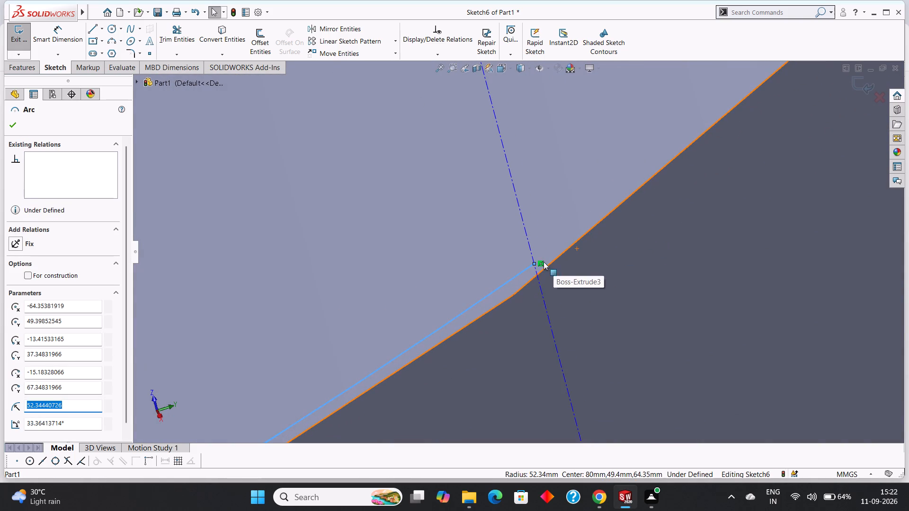
{"action": "right_click", "coordinate": [539, 264]}
{"action": "left_click", "coordinate": [567, 391]}
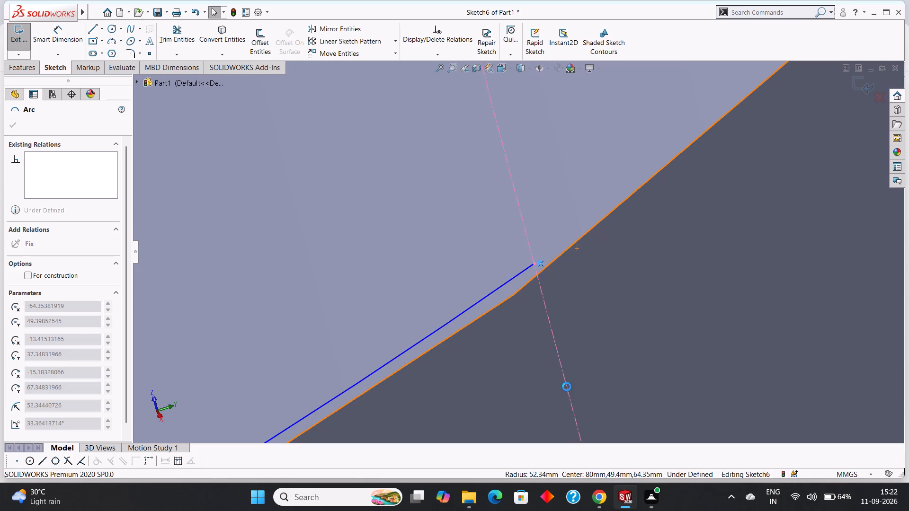
Add a tangent relation between the arc and the boss's circular base edge.
{"action": "scroll", "coordinate": [538, 309], "scroll_direction": "up", "scroll_amount": 8}
{"action": "scroll", "coordinate": [490, 282], "scroll_direction": "up", "scroll_amount": 1}
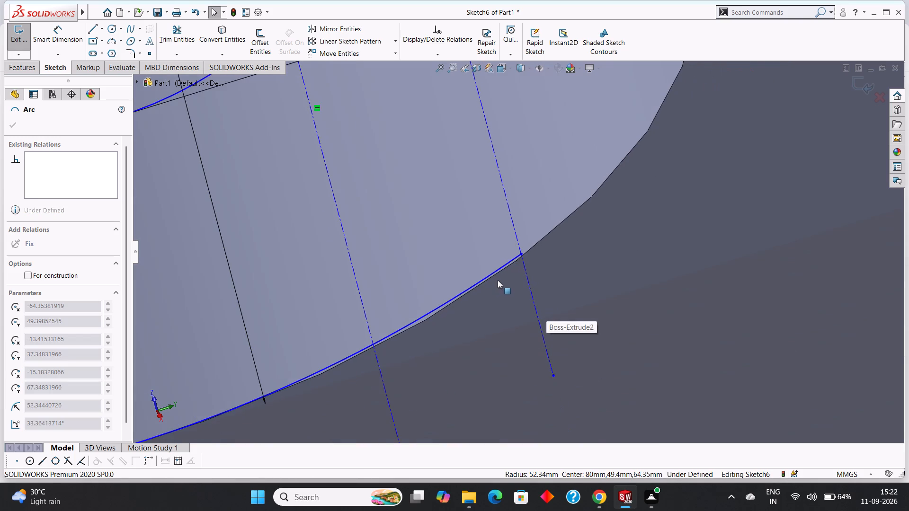
{"action": "scroll", "coordinate": [498, 280], "scroll_direction": "down", "scroll_amount": 9}
{"action": "key", "text": "Escape"}
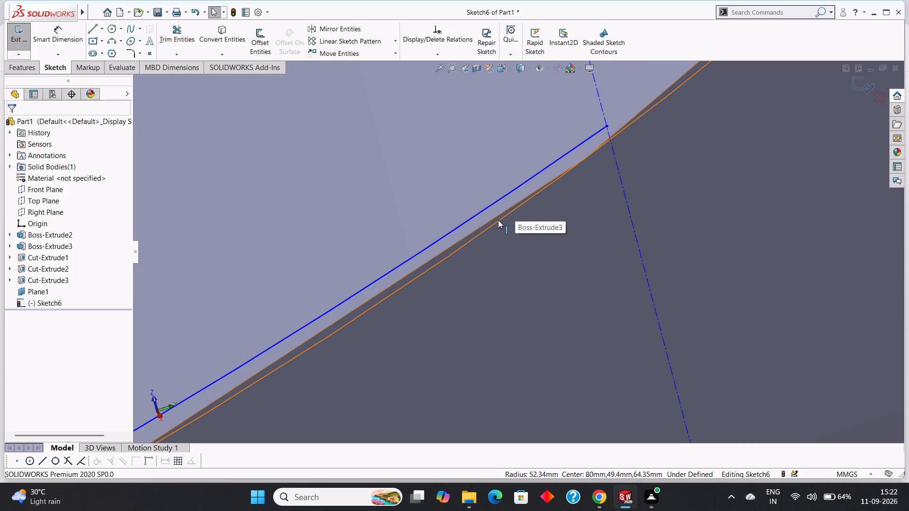
{"action": "left_click", "coordinate": [498, 220]}
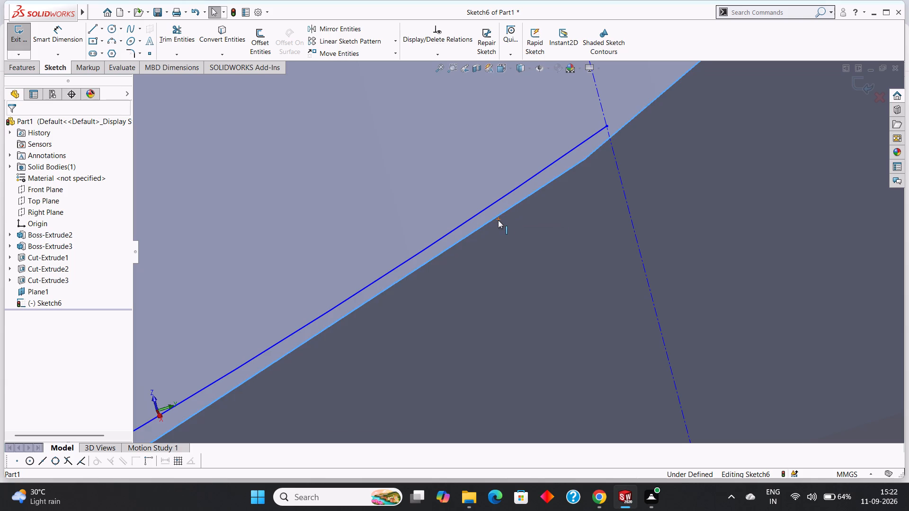
{"action": "left_click", "coordinate": [489, 206], "text": "ctrl"}
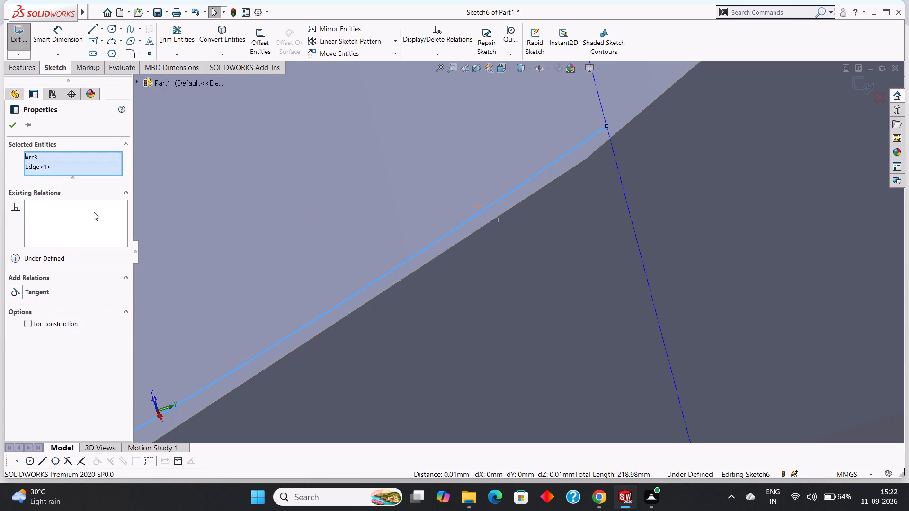
{"action": "left_click", "coordinate": [42, 290]}
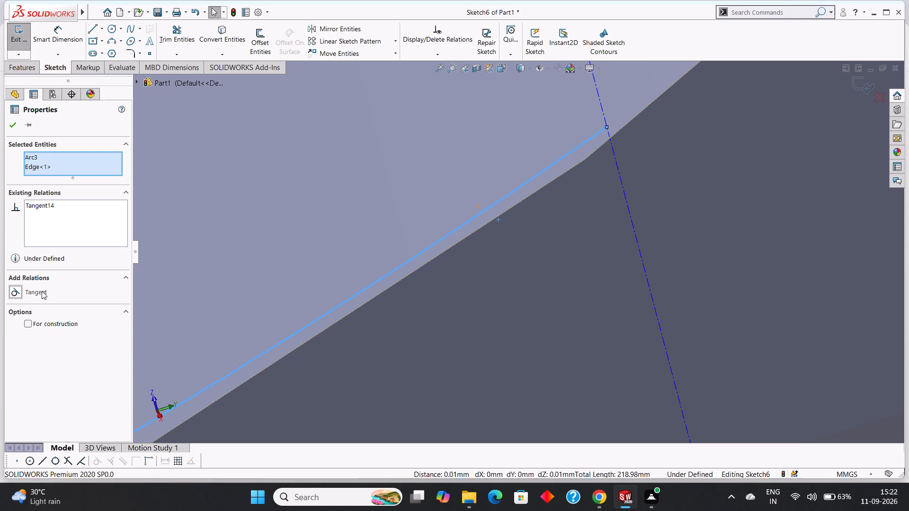
{"action": "left_click", "coordinate": [15, 129]}
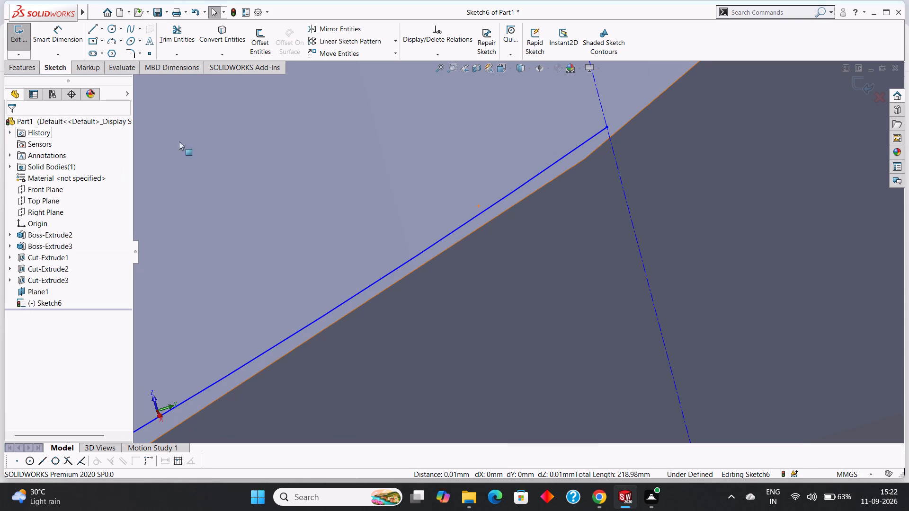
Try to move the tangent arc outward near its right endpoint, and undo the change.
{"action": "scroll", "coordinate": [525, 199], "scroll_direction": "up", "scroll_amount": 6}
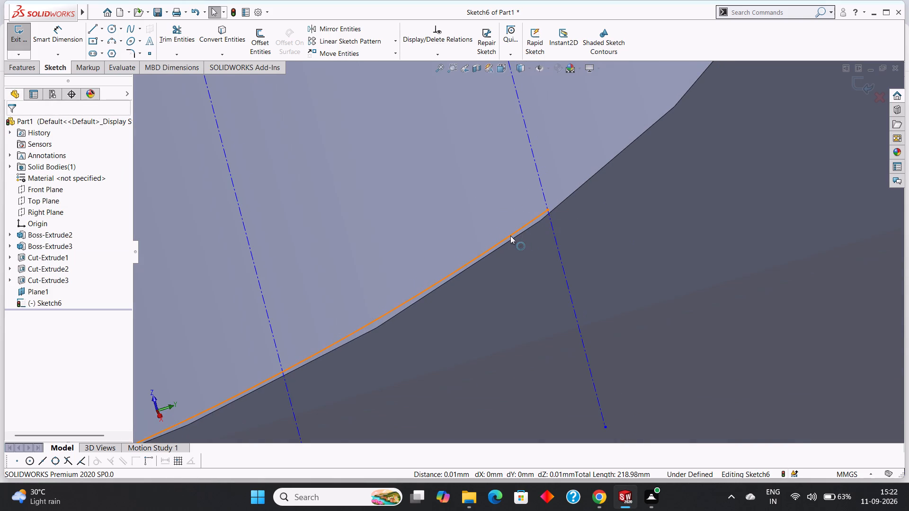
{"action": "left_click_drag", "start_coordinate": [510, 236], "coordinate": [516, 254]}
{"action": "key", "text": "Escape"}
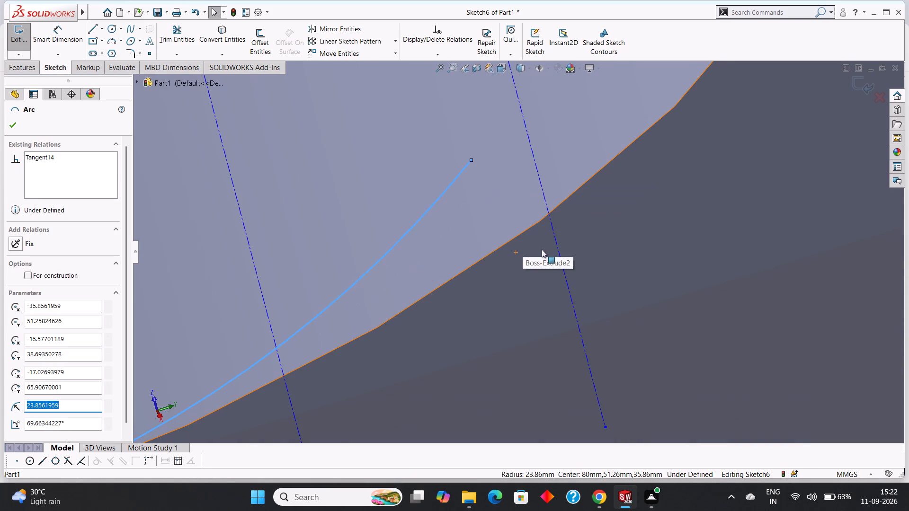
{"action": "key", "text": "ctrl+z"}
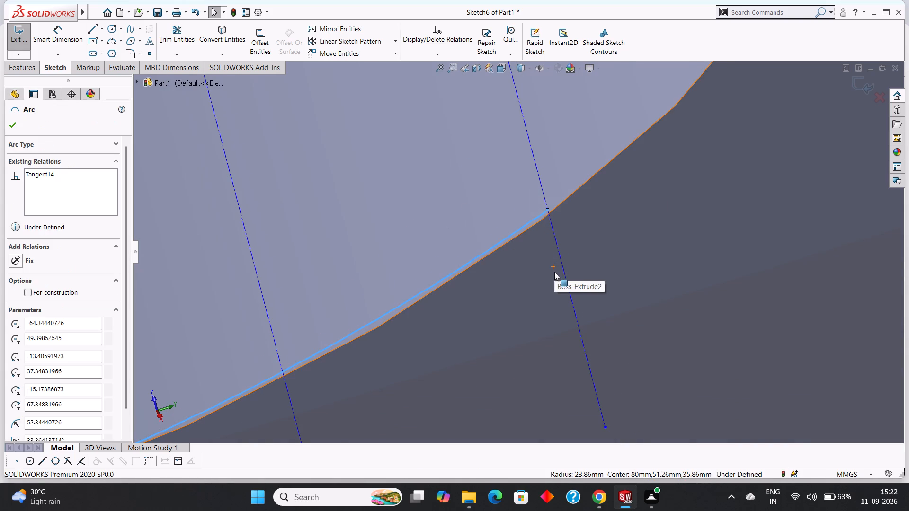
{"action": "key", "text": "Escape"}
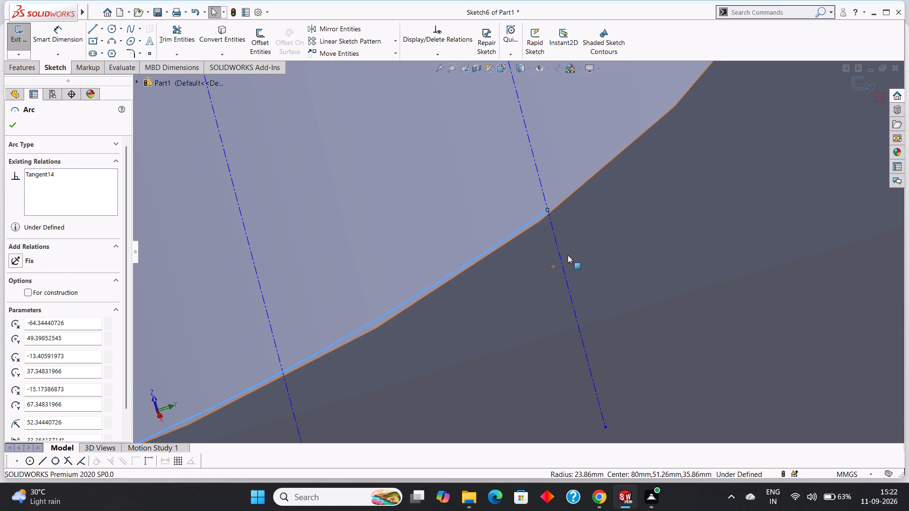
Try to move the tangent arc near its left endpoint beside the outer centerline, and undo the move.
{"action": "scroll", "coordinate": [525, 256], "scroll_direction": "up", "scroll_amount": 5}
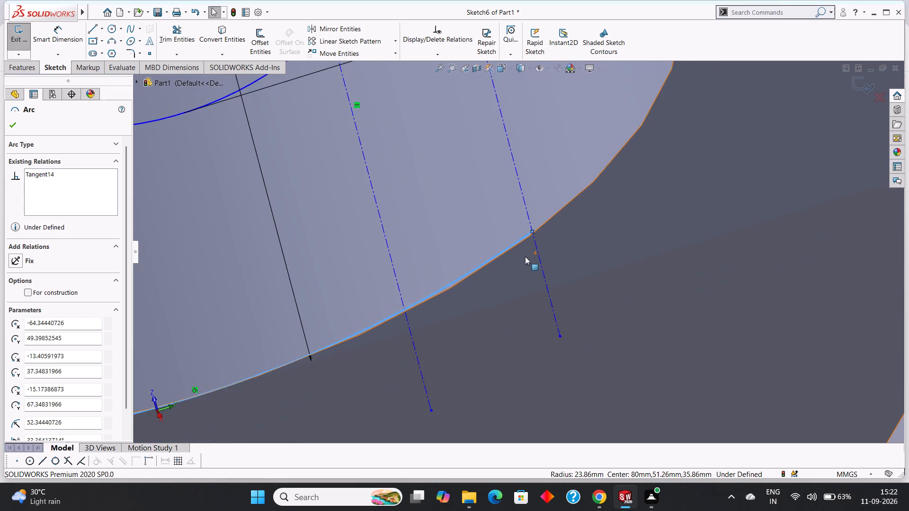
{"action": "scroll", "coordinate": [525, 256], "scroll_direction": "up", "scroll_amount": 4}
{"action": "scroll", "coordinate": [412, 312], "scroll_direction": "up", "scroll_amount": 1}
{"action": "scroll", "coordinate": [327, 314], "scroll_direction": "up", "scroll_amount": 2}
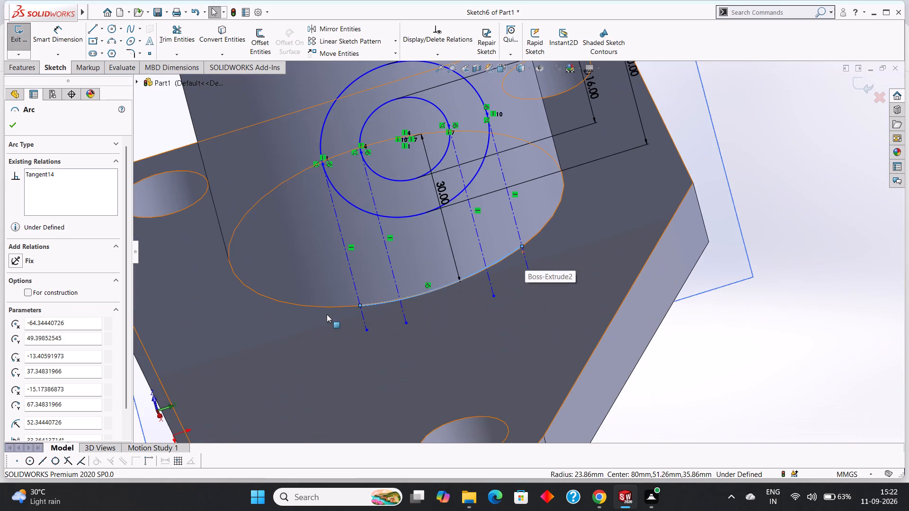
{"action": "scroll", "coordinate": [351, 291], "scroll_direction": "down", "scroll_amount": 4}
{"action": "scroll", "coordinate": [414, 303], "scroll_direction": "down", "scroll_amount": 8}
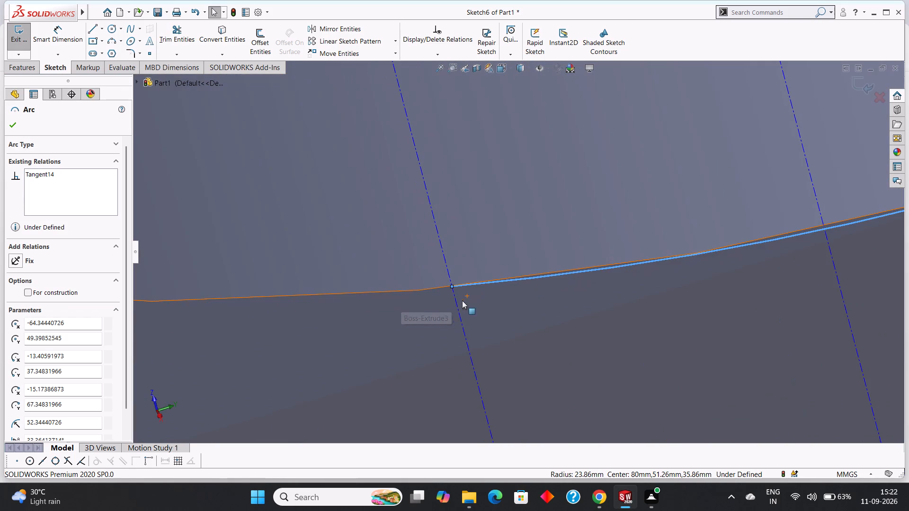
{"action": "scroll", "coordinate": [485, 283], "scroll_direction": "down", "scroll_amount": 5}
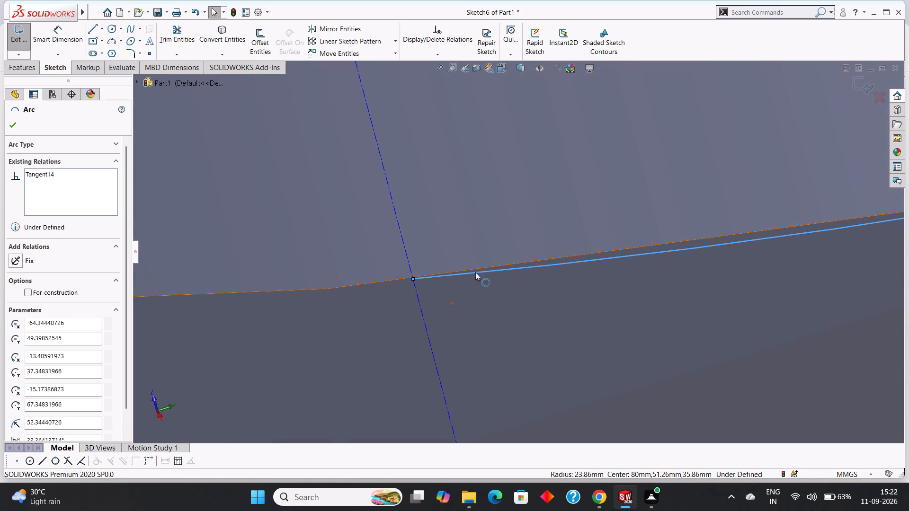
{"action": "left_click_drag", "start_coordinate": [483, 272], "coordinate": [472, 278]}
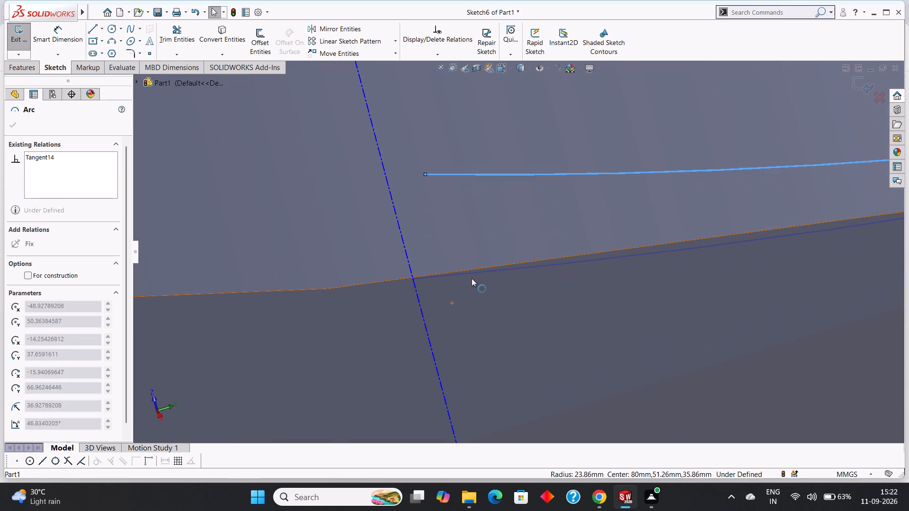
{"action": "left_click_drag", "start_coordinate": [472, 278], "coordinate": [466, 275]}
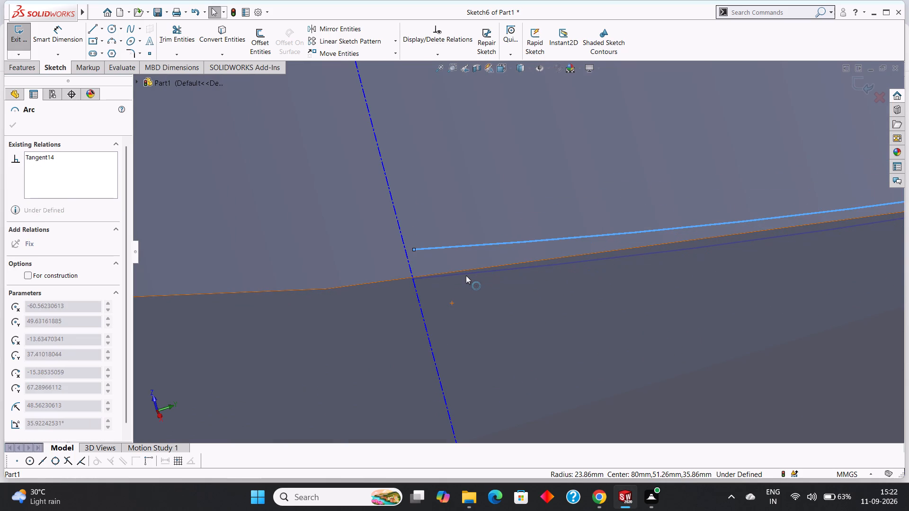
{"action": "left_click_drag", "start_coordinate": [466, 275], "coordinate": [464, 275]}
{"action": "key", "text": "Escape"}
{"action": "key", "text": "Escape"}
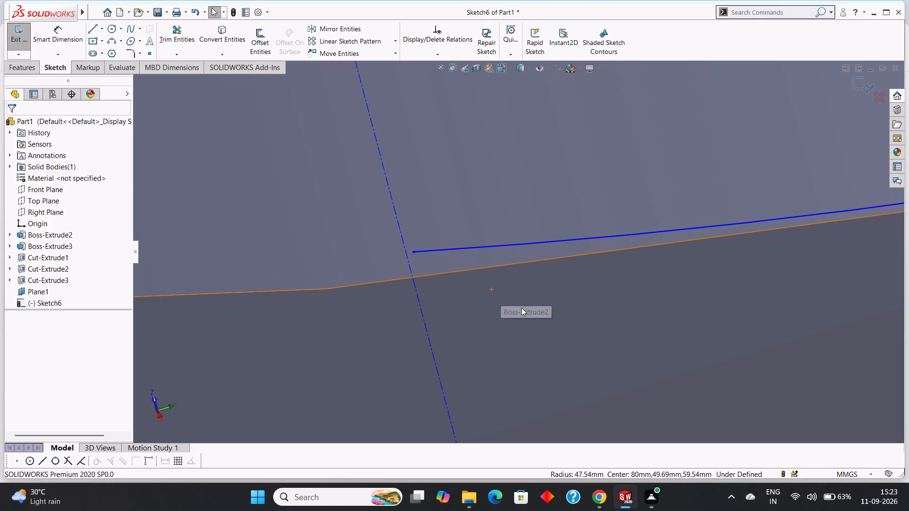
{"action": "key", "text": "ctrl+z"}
Undo the sketch edits back to the two dimensioned circles, removing the tangent relation, the arc and all four centerlines.
{"action": "scroll", "coordinate": [528, 313], "scroll_direction": "up", "scroll_amount": 17}
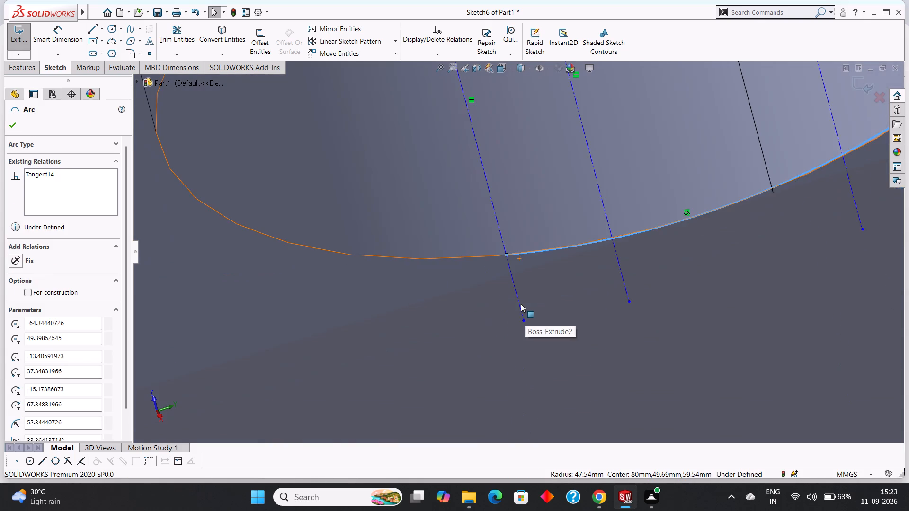
{"action": "scroll", "coordinate": [521, 304], "scroll_direction": "up", "scroll_amount": 6}
{"action": "scroll", "coordinate": [576, 302], "scroll_direction": "up", "scroll_amount": 3}
{"action": "scroll", "coordinate": [571, 228], "scroll_direction": "down", "scroll_amount": 4}
{"action": "scroll", "coordinate": [591, 228], "scroll_direction": "up", "scroll_amount": 3}
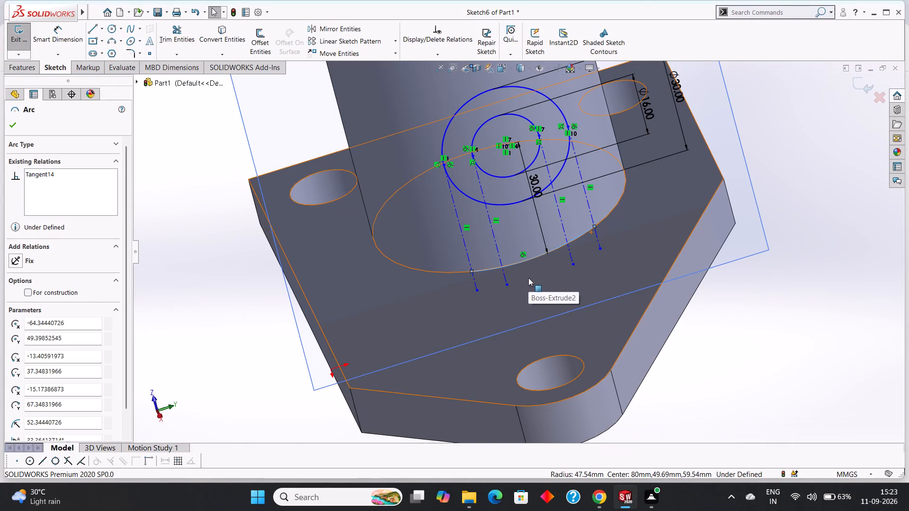
{"action": "key", "text": "Escape"}
{"action": "key", "text": "ctrl+z"}
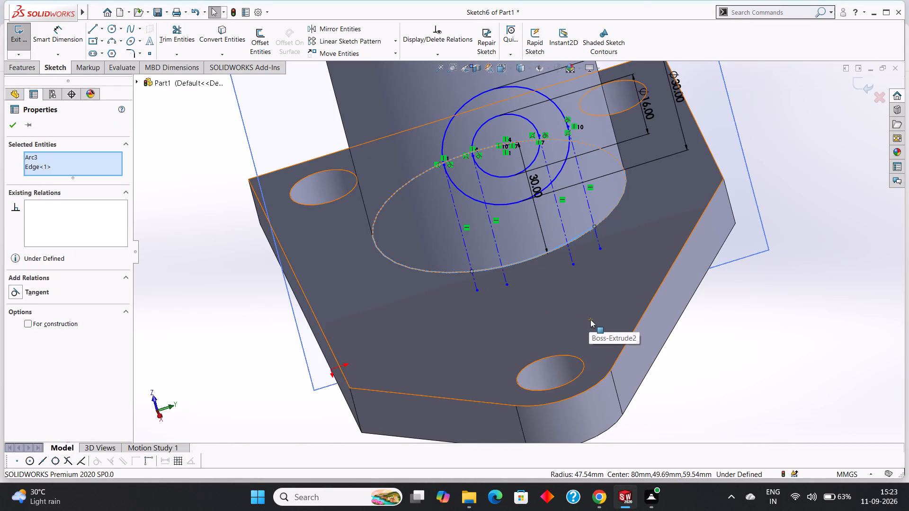
{"action": "key", "text": "ctrl+z"}
{"action": "key", "text": "ctrl+z"}
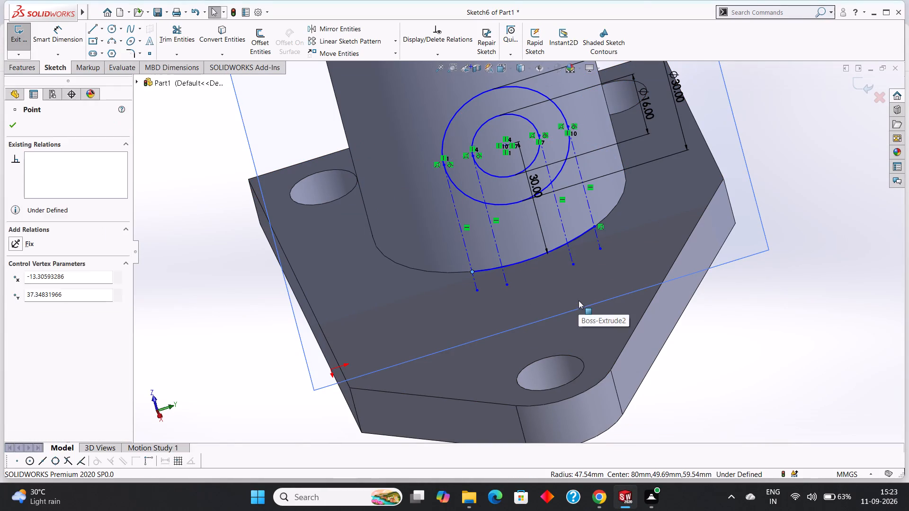
{"action": "key", "text": "ctrl+z"}
{"action": "key", "text": "ctrl+z"}
{"action": "key", "text": "ctrl+z"}
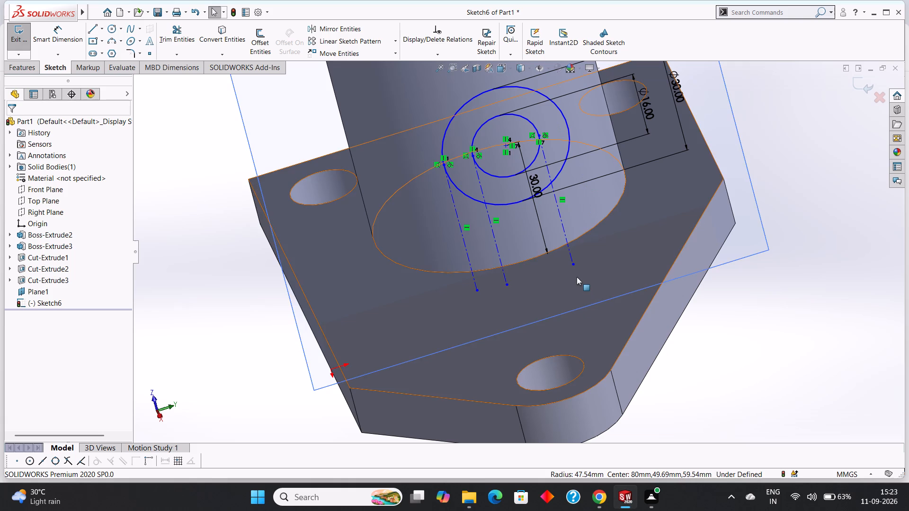
{"action": "key", "text": "ctrl+z"}
{"action": "key", "text": "ctrl+z"}
{"action": "key", "text": "ctrl+z"}
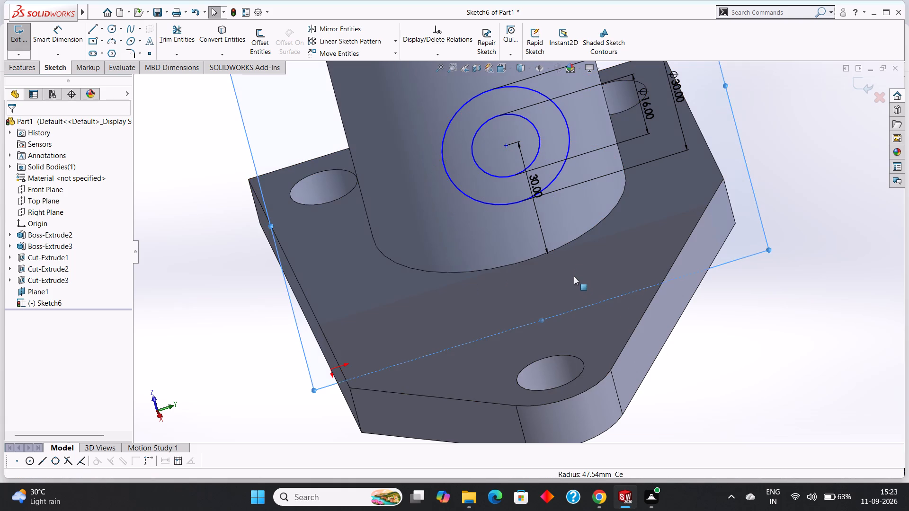
Draw two parallel lines about 33 mm long, tangent to the sides of the 30 mm circle, joined below the boss's base edge by a straight line.
{"action": "scroll", "coordinate": [562, 217], "scroll_direction": "up", "scroll_amount": 1}
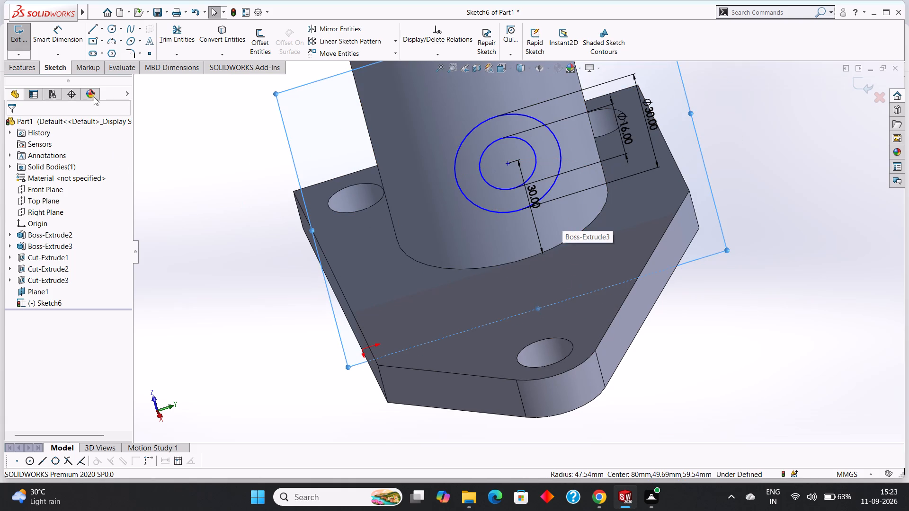
{"action": "left_click", "coordinate": [90, 30]}
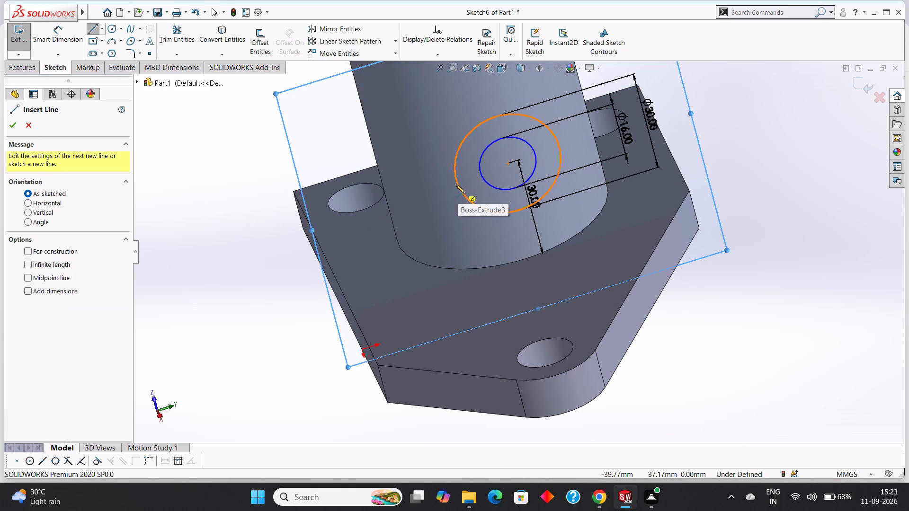
{"action": "left_click", "coordinate": [455, 179]}
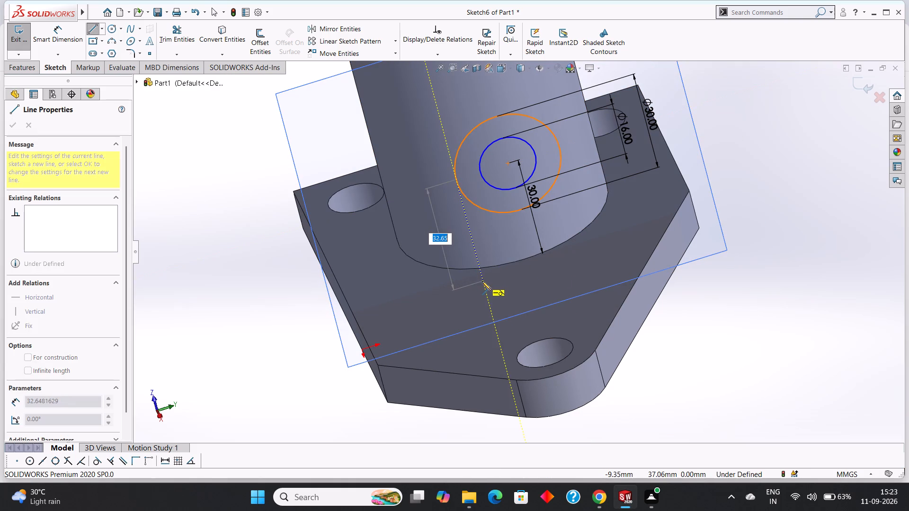
{"action": "left_click", "coordinate": [482, 282]}
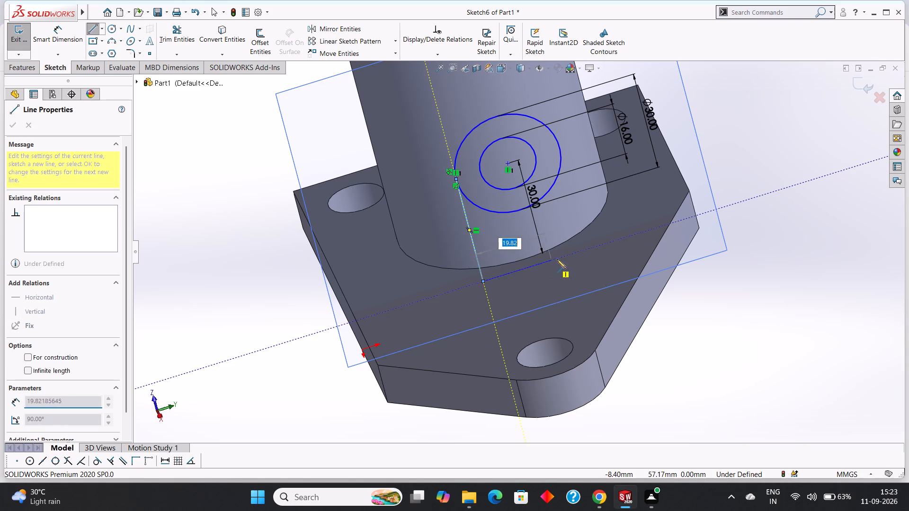
{"action": "left_click", "coordinate": [589, 251]}
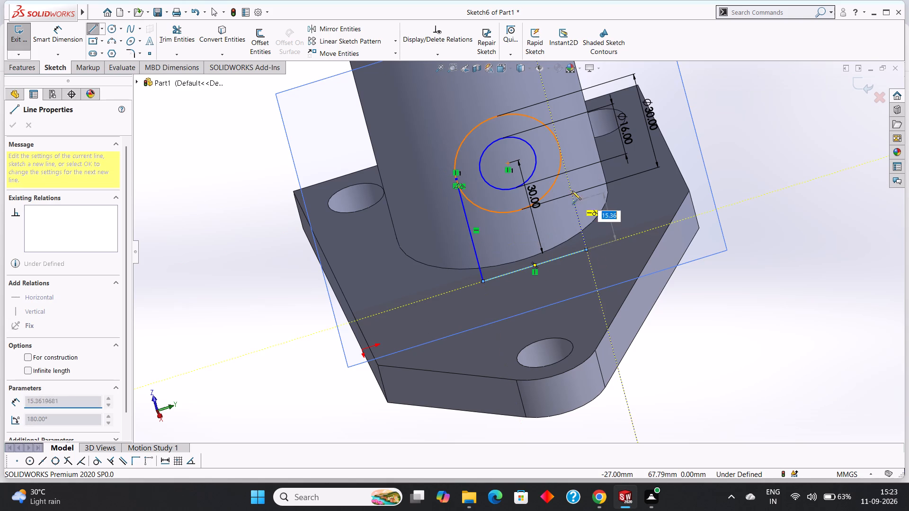
{"action": "left_click", "coordinate": [560, 146]}
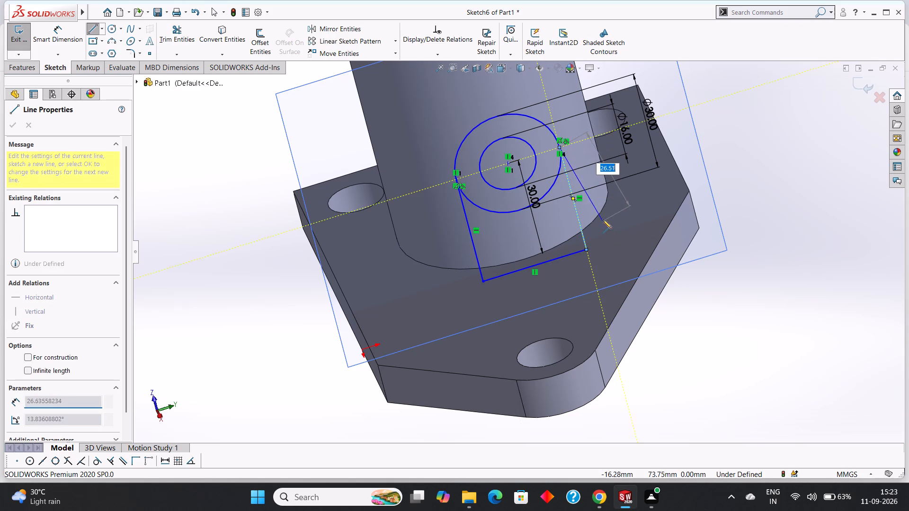
{"action": "right_click", "coordinate": [603, 220]}
{"action": "left_click", "coordinate": [621, 222]}
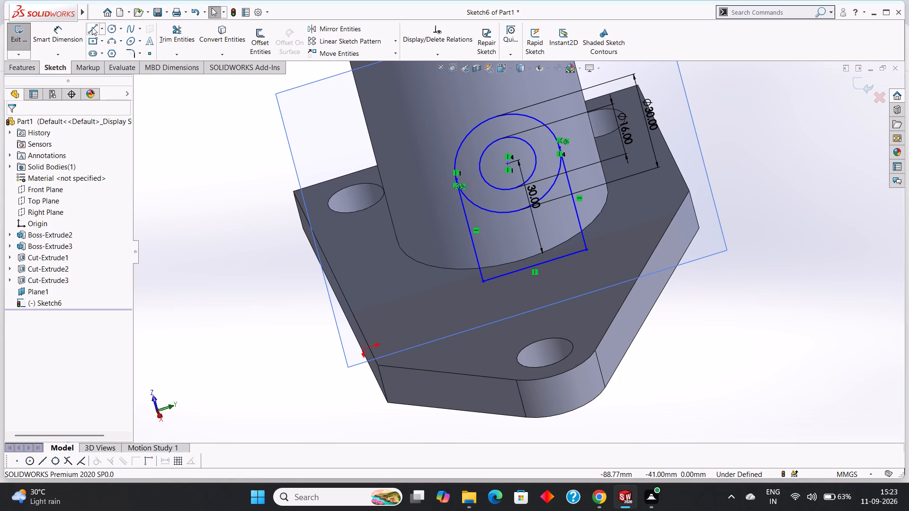
Draw two parallel lines about 33 mm long from the sides of the 16 mm circle down to the straight bottom line.
{"action": "left_click", "coordinate": [92, 26]}
{"action": "left_click", "coordinate": [480, 170]}
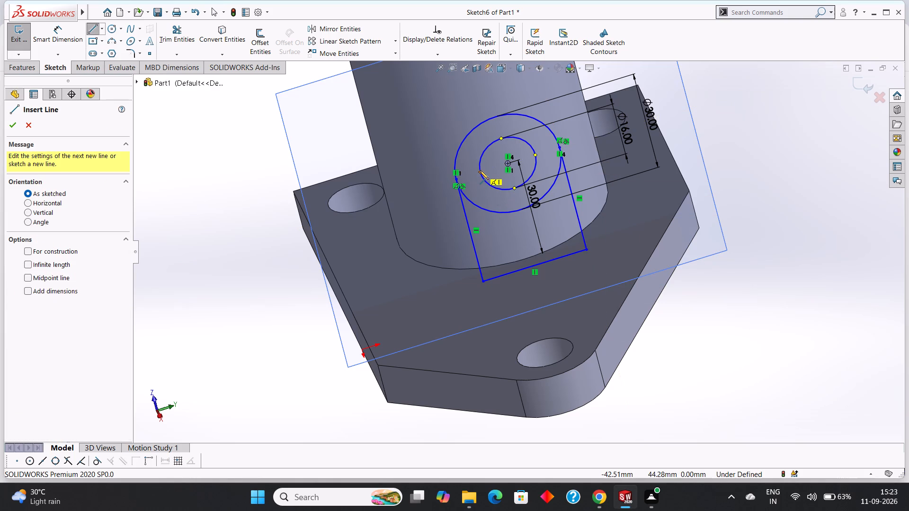
{"action": "left_click", "coordinate": [507, 272]}
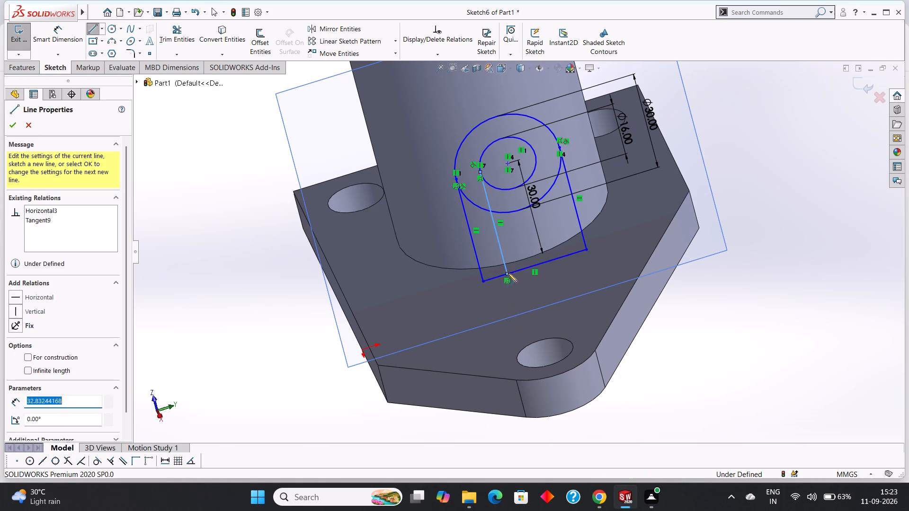
{"action": "right_click", "coordinate": [529, 262]}
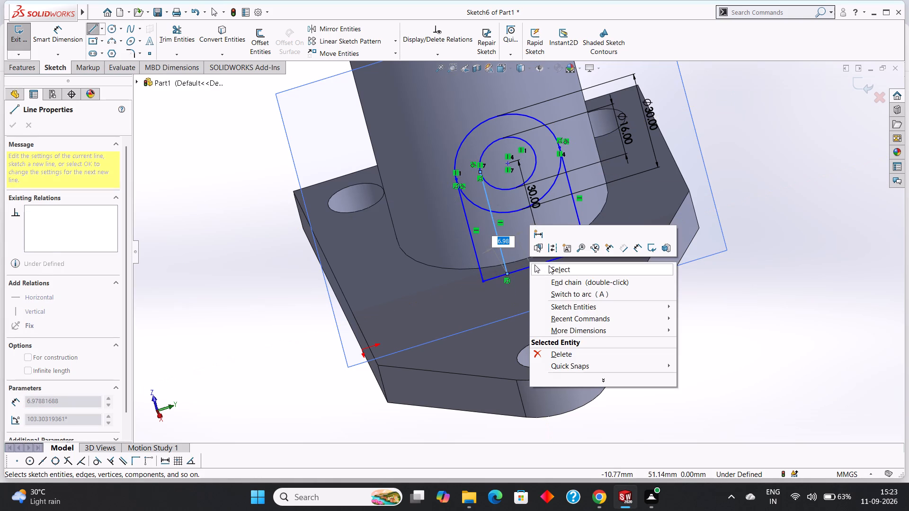
{"action": "left_click", "coordinate": [549, 265]}
{"action": "left_click", "coordinate": [92, 27]}
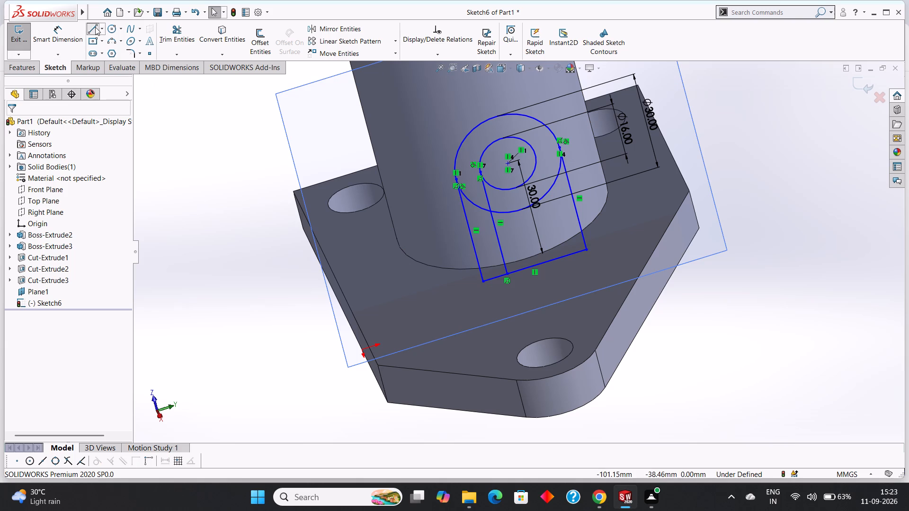
{"action": "left_click", "coordinate": [535, 155]}
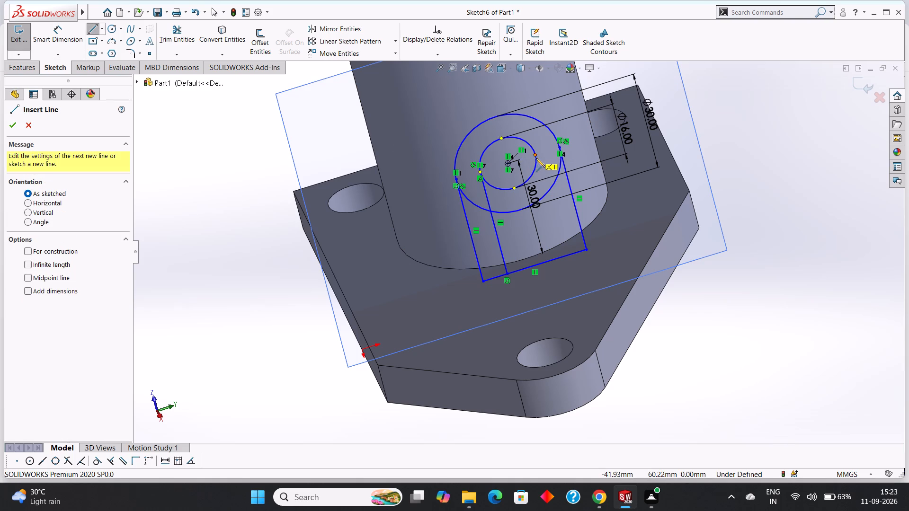
{"action": "left_click", "coordinate": [562, 258]}
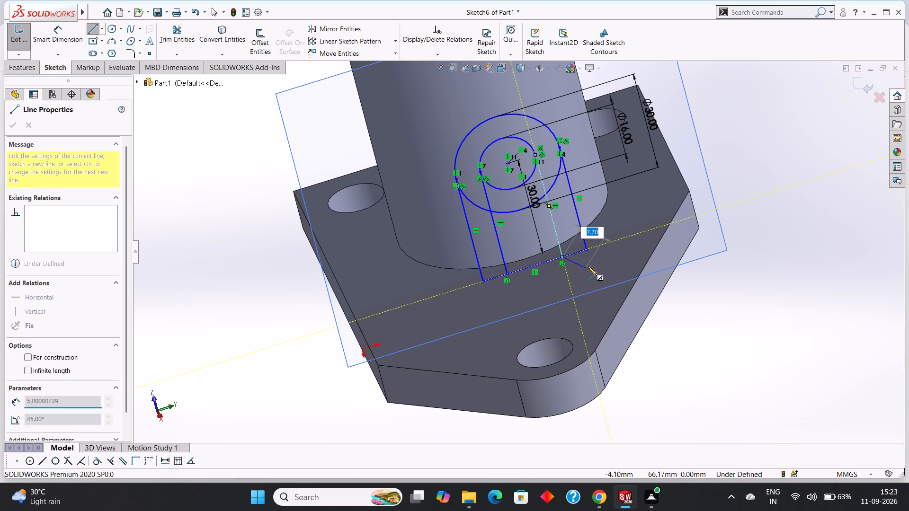
{"action": "right_click", "coordinate": [588, 266]}
{"action": "left_click", "coordinate": [609, 274]}
Trim away the lower halves of the 30 mm and 16 mm circles between their side lines, leaving two nested arches.
{"action": "middle_click", "coordinate": [752, 355]}
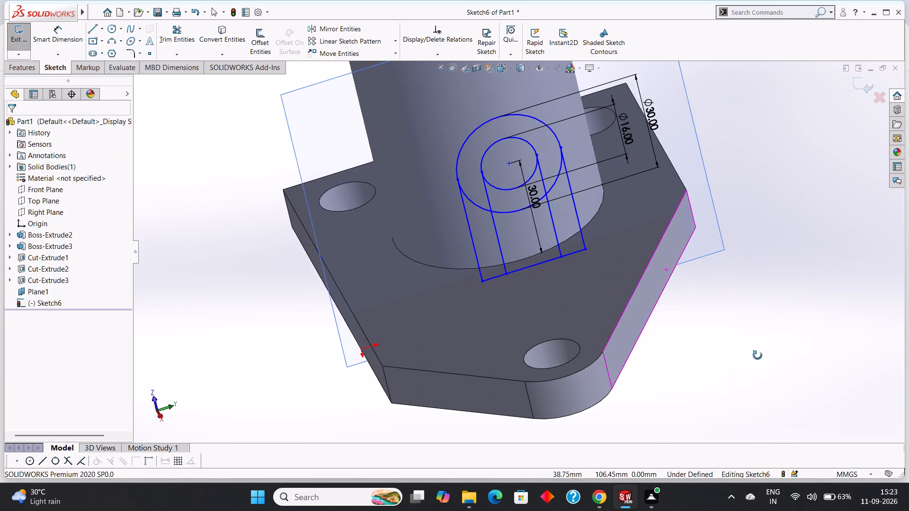
{"action": "left_click", "coordinate": [172, 32]}
{"action": "scroll", "coordinate": [529, 226], "scroll_direction": "down", "scroll_amount": 2}
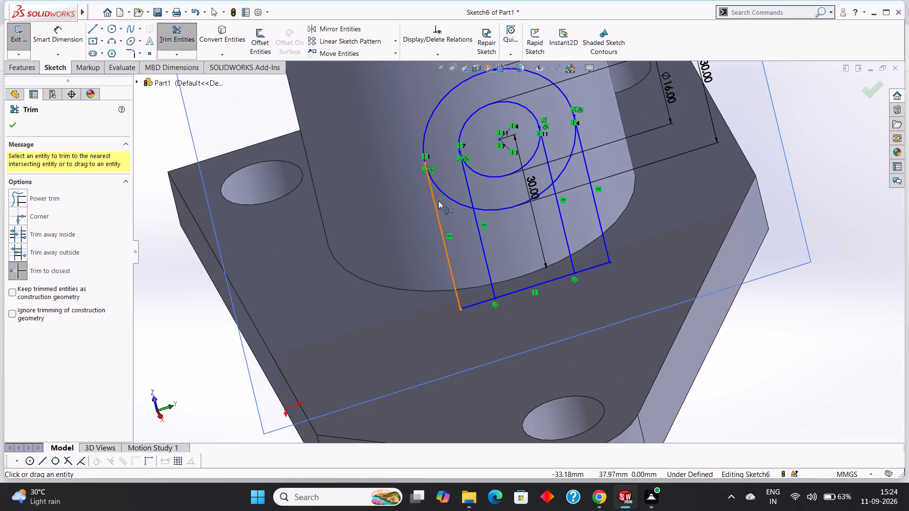
{"action": "left_click", "coordinate": [448, 196]}
{"action": "left_click", "coordinate": [509, 207]}
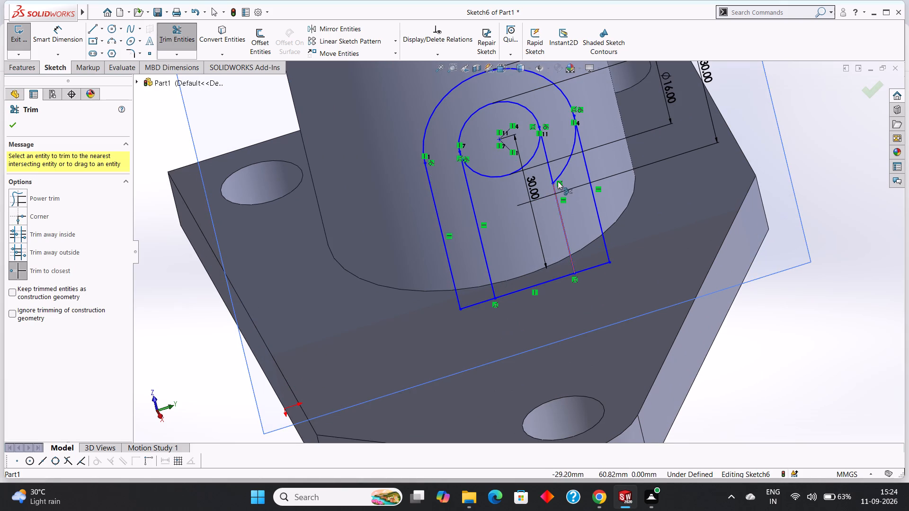
{"action": "left_click", "coordinate": [563, 164]}
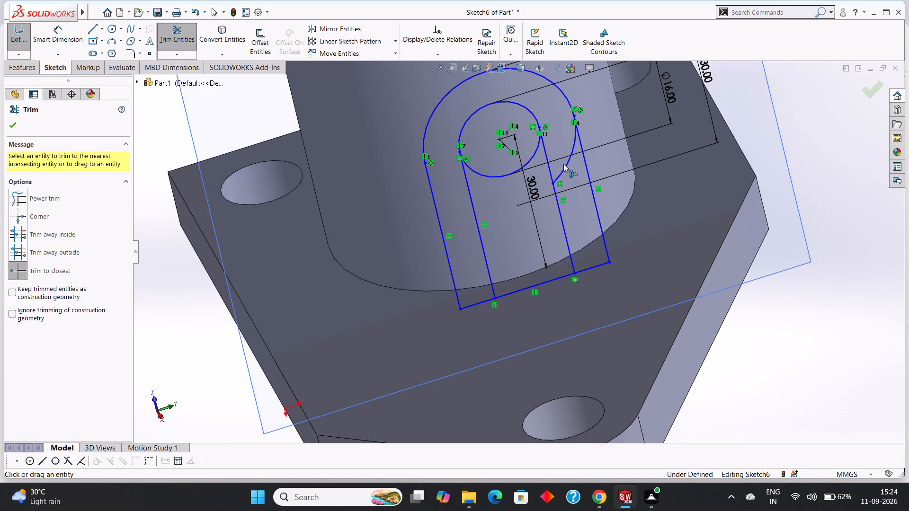
{"action": "left_click", "coordinate": [563, 167]}
{"action": "left_click", "coordinate": [534, 154]}
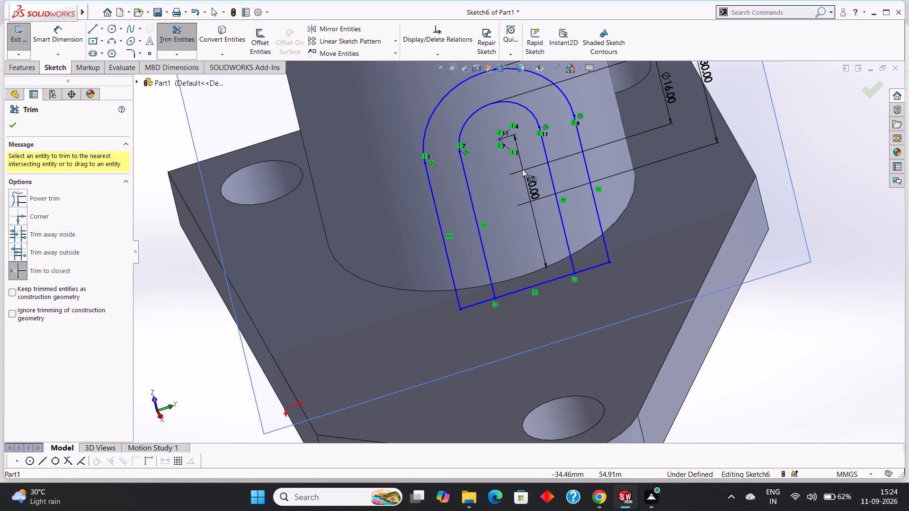
{"action": "scroll", "coordinate": [525, 168], "scroll_direction": "up", "scroll_amount": 2}
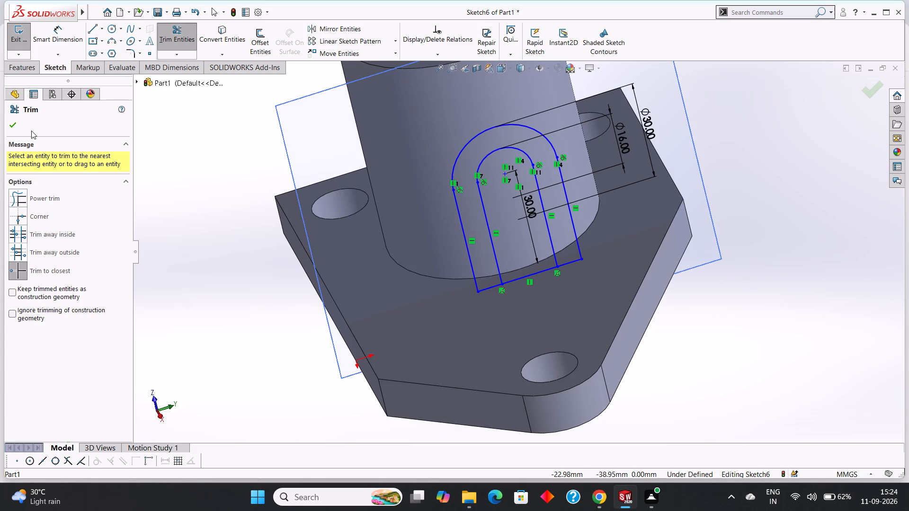
{"action": "left_click", "coordinate": [20, 126]}
{"action": "left_click", "coordinate": [9, 123]}
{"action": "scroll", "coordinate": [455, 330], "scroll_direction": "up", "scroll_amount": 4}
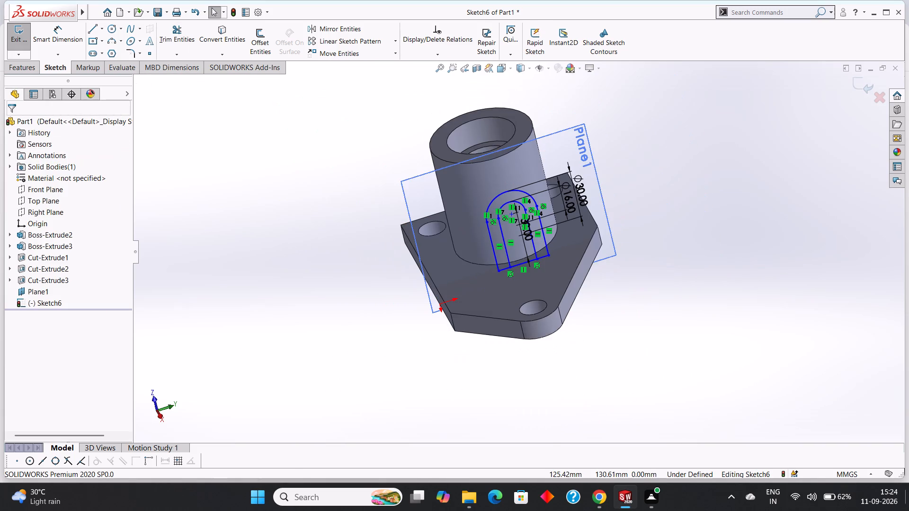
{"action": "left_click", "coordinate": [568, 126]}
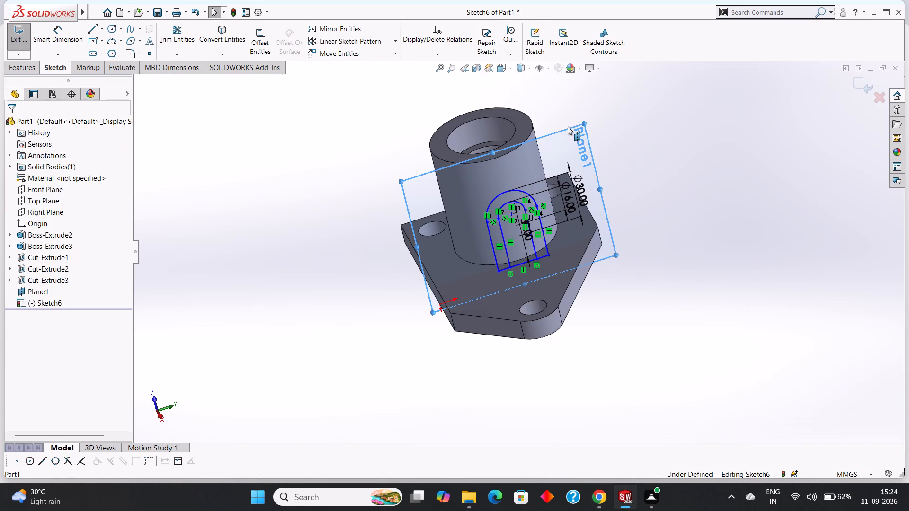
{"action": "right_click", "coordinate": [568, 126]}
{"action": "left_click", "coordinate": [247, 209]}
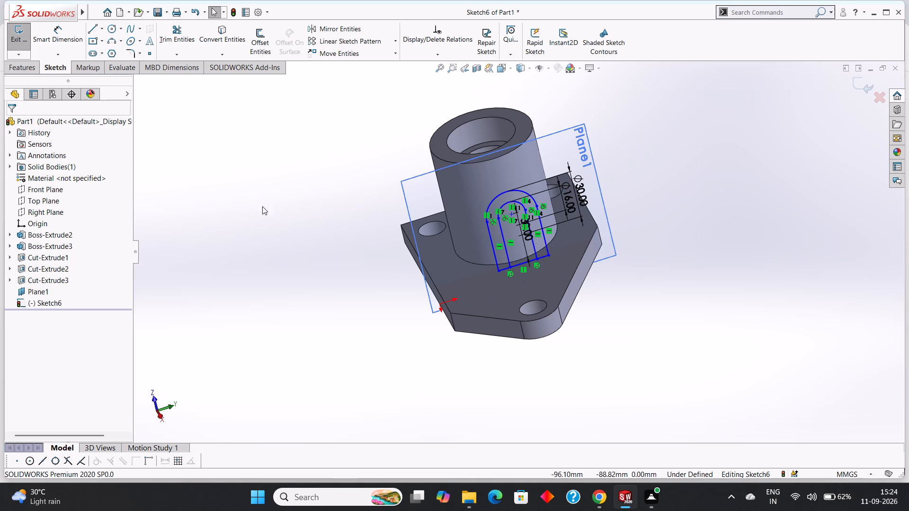
Hide Plane1.
{"action": "left_click", "coordinate": [36, 292]}
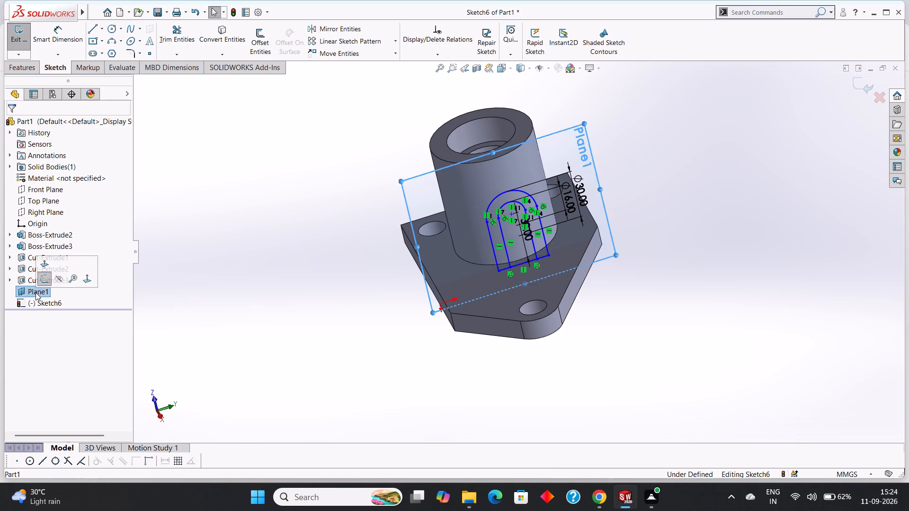
{"action": "left_click", "coordinate": [53, 282]}
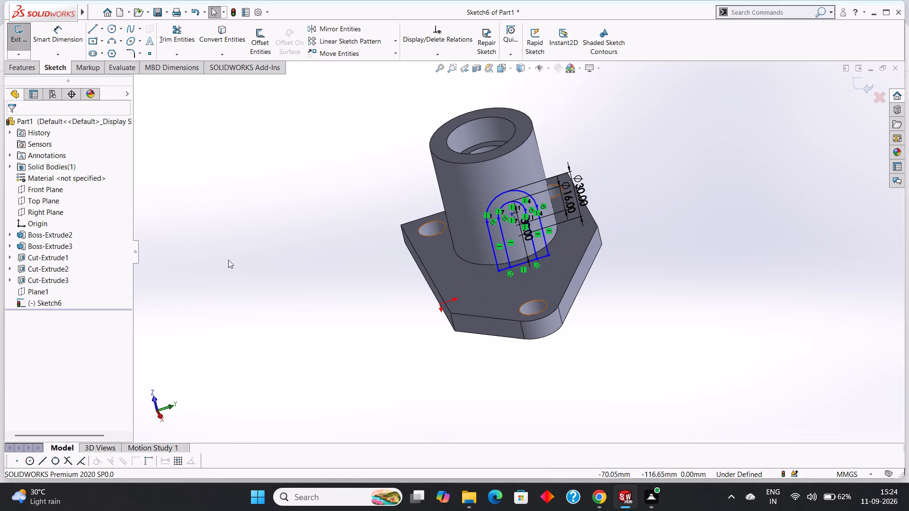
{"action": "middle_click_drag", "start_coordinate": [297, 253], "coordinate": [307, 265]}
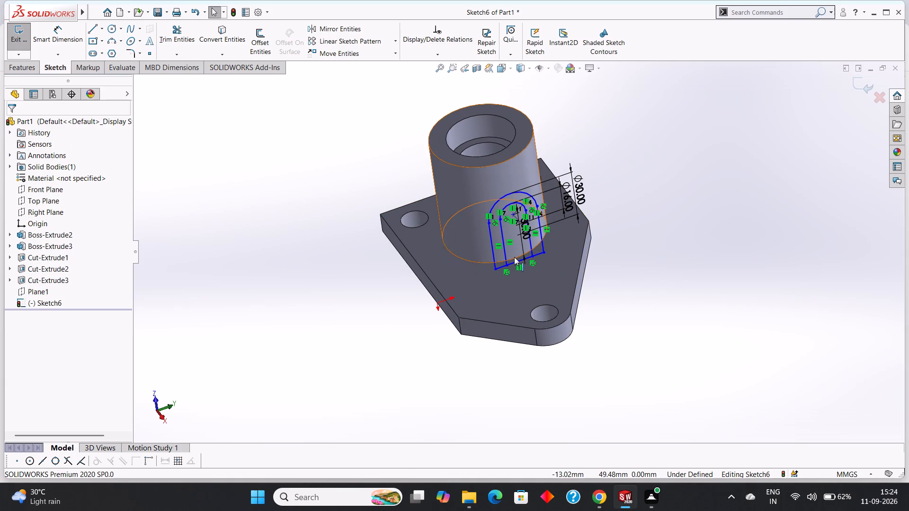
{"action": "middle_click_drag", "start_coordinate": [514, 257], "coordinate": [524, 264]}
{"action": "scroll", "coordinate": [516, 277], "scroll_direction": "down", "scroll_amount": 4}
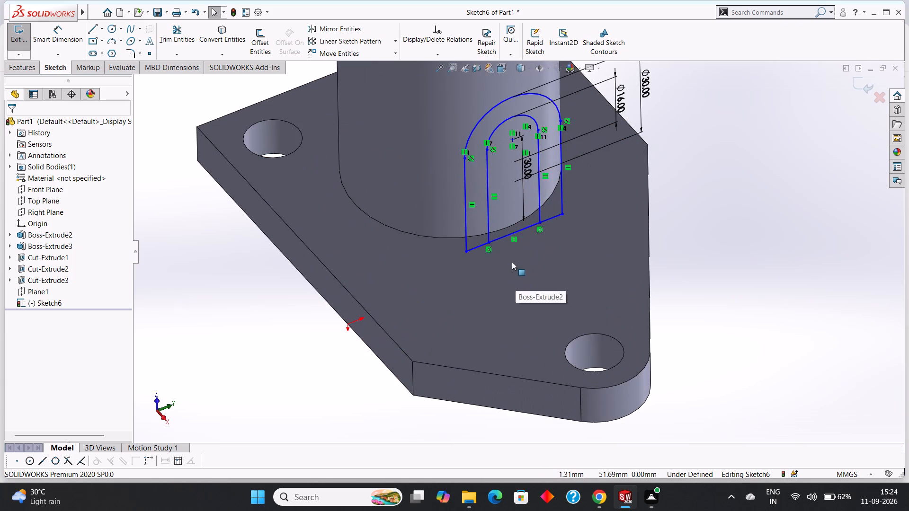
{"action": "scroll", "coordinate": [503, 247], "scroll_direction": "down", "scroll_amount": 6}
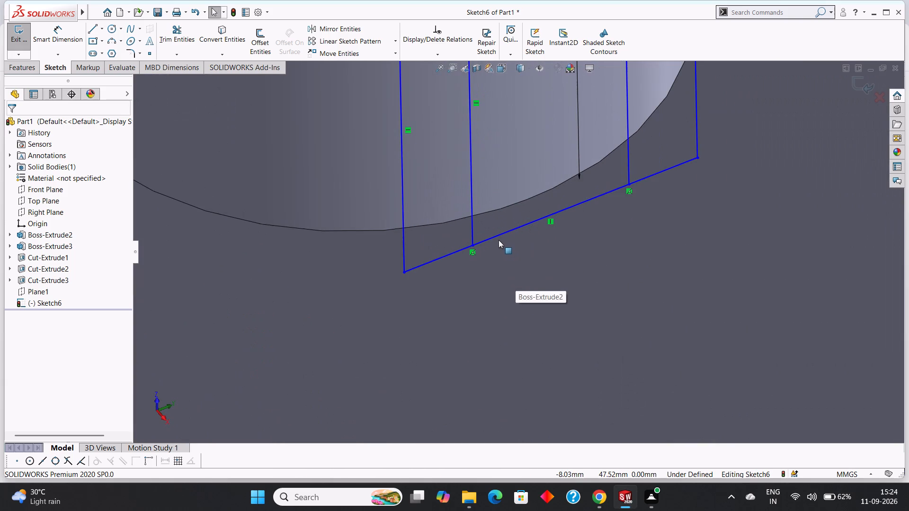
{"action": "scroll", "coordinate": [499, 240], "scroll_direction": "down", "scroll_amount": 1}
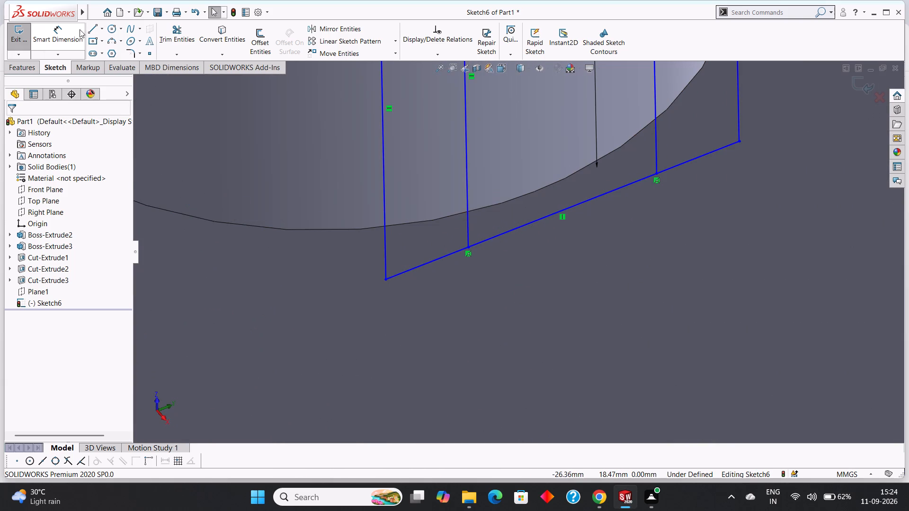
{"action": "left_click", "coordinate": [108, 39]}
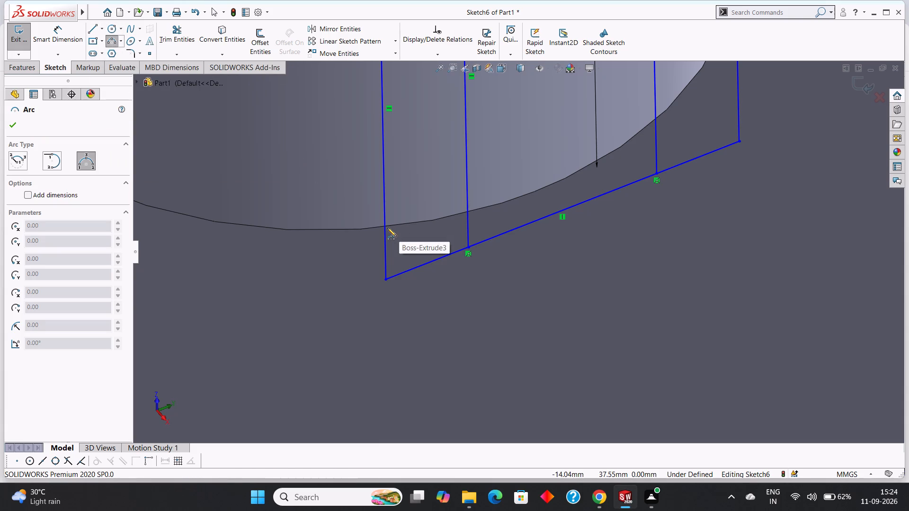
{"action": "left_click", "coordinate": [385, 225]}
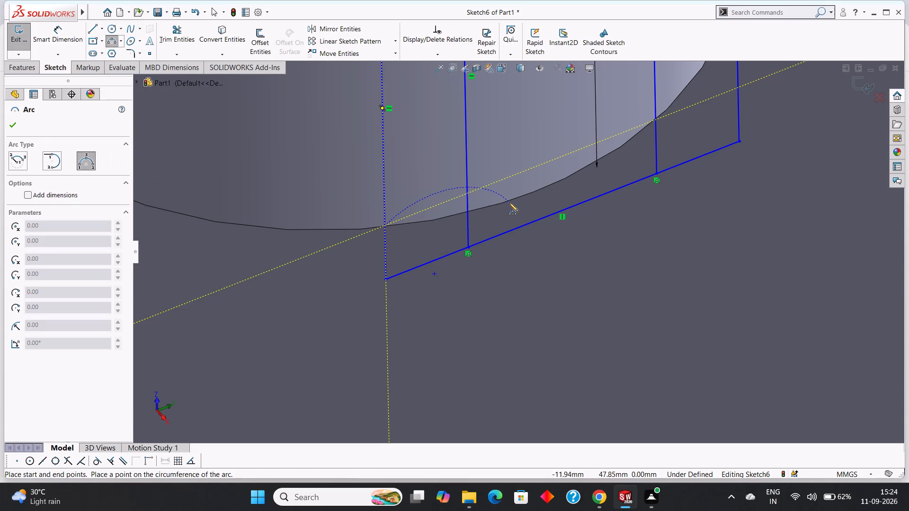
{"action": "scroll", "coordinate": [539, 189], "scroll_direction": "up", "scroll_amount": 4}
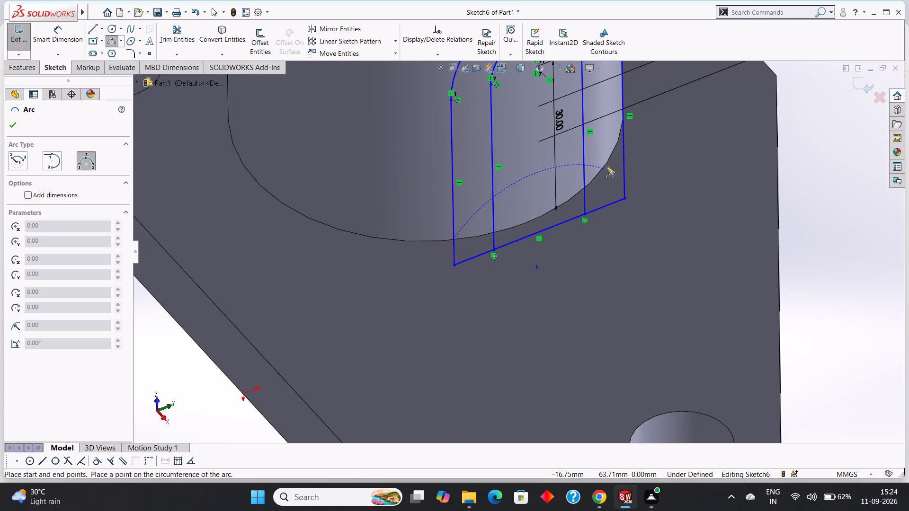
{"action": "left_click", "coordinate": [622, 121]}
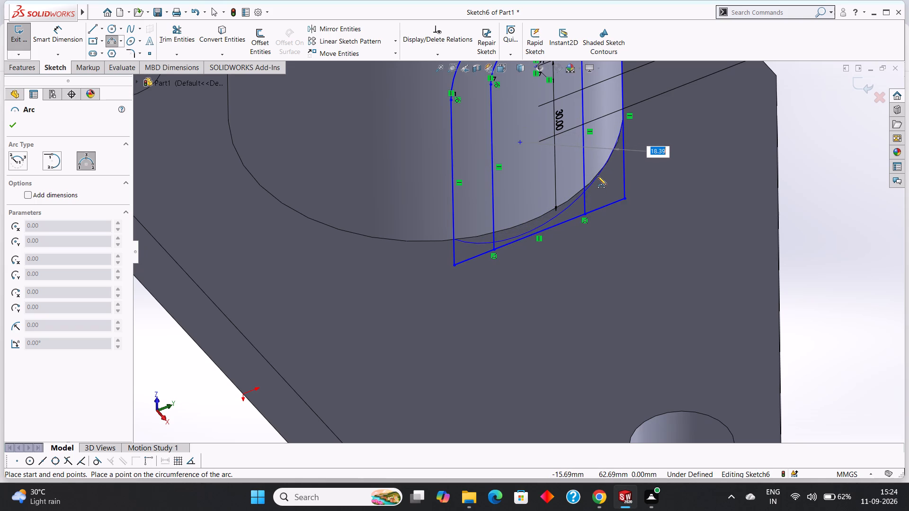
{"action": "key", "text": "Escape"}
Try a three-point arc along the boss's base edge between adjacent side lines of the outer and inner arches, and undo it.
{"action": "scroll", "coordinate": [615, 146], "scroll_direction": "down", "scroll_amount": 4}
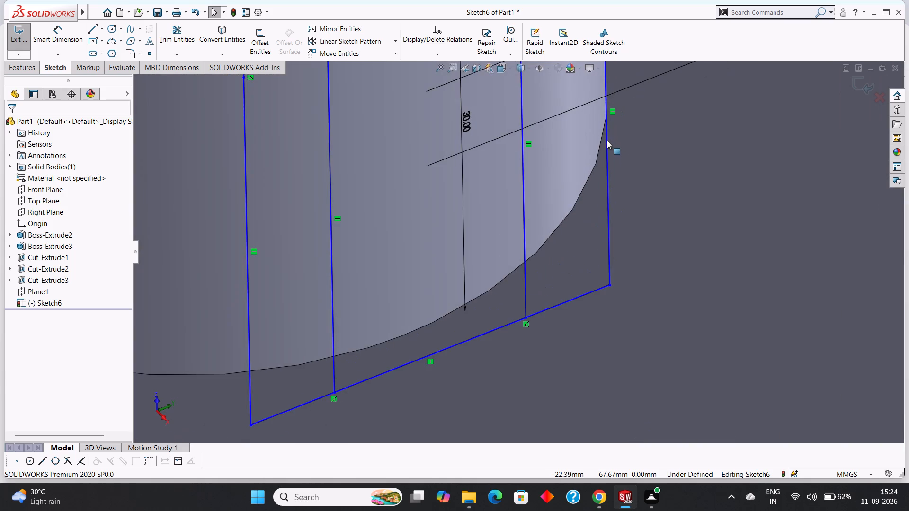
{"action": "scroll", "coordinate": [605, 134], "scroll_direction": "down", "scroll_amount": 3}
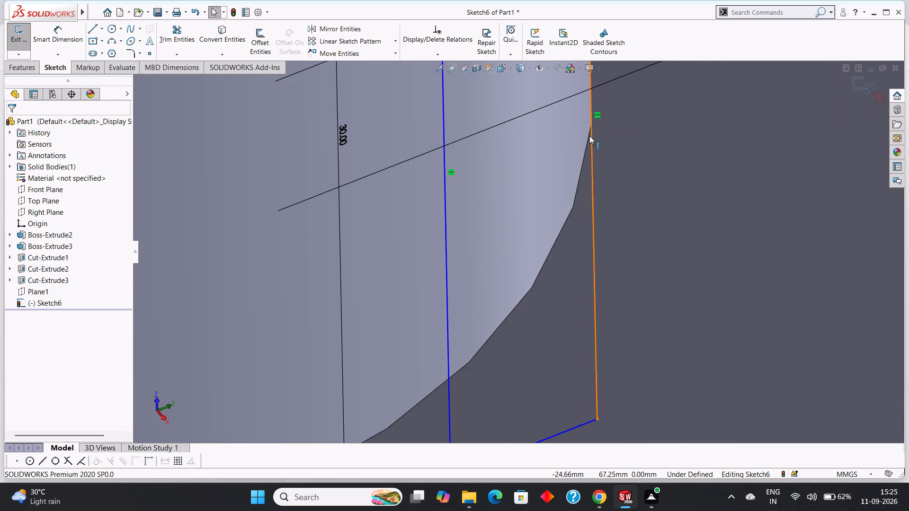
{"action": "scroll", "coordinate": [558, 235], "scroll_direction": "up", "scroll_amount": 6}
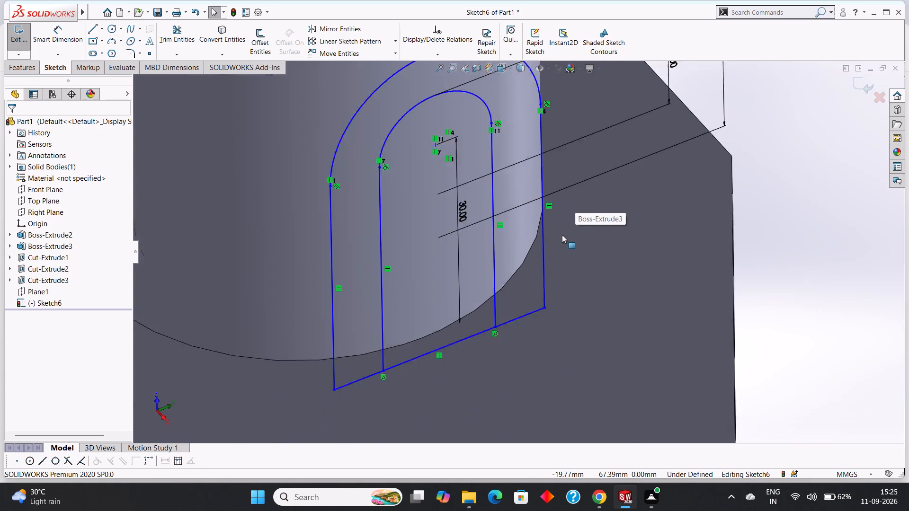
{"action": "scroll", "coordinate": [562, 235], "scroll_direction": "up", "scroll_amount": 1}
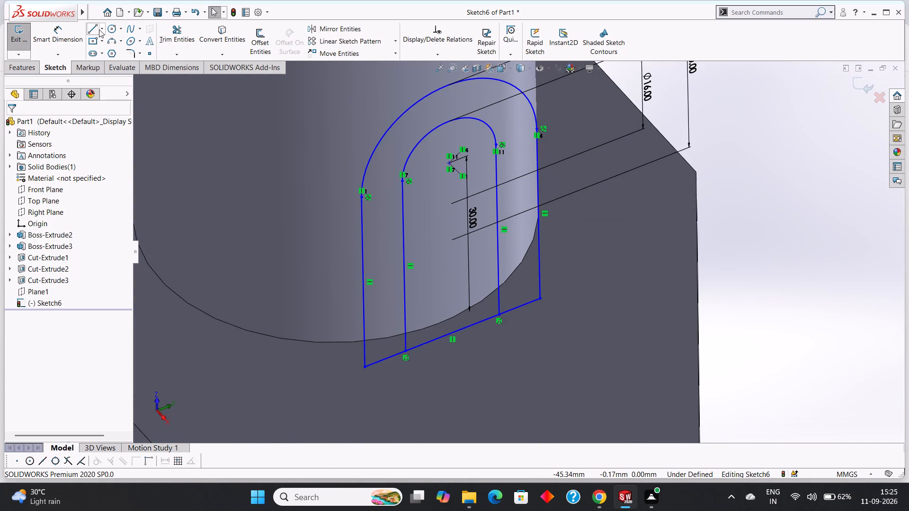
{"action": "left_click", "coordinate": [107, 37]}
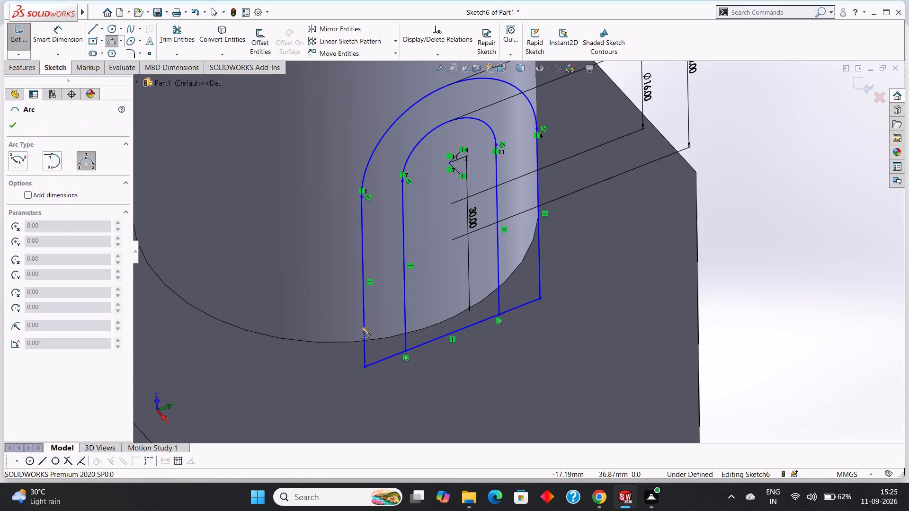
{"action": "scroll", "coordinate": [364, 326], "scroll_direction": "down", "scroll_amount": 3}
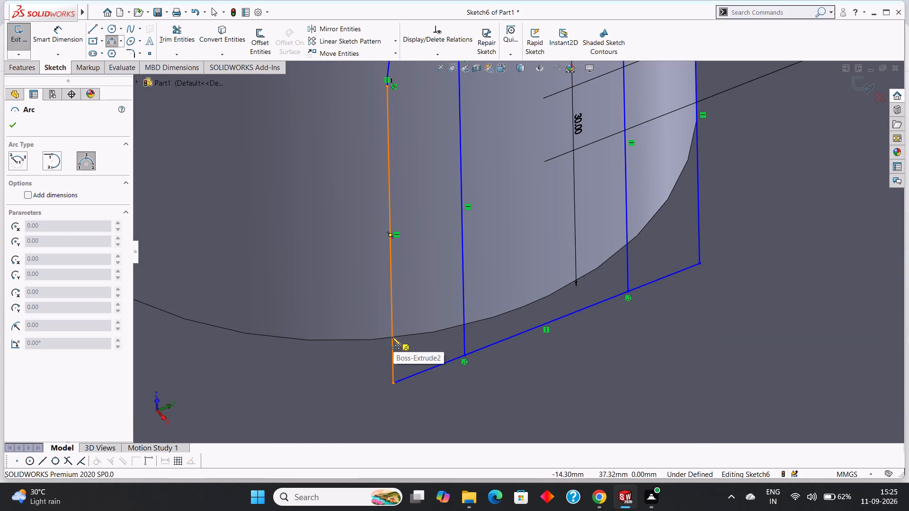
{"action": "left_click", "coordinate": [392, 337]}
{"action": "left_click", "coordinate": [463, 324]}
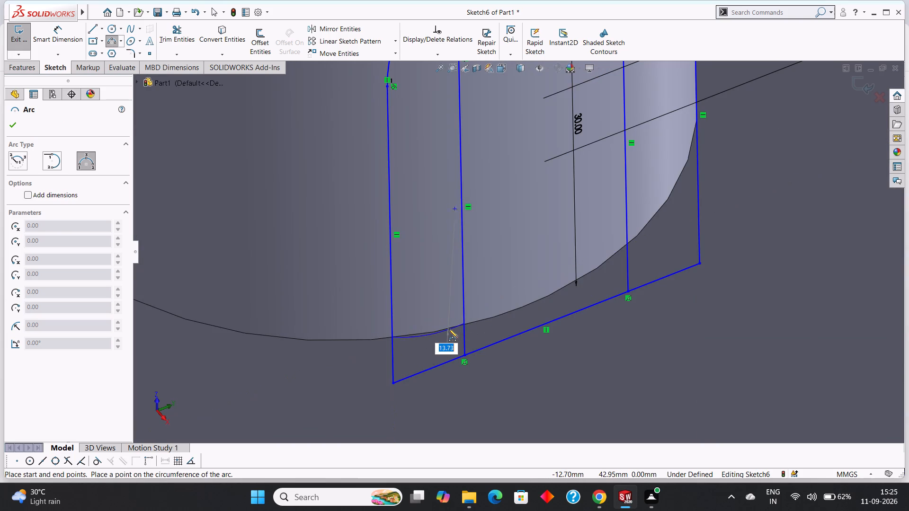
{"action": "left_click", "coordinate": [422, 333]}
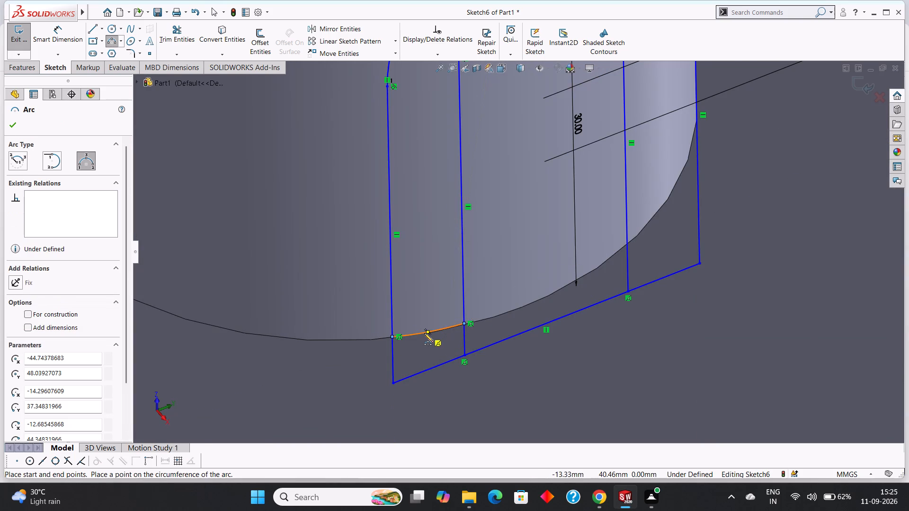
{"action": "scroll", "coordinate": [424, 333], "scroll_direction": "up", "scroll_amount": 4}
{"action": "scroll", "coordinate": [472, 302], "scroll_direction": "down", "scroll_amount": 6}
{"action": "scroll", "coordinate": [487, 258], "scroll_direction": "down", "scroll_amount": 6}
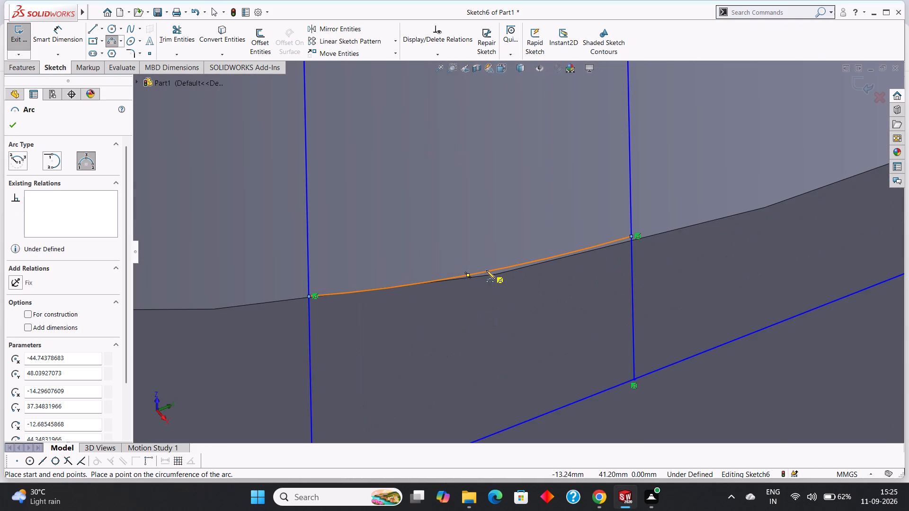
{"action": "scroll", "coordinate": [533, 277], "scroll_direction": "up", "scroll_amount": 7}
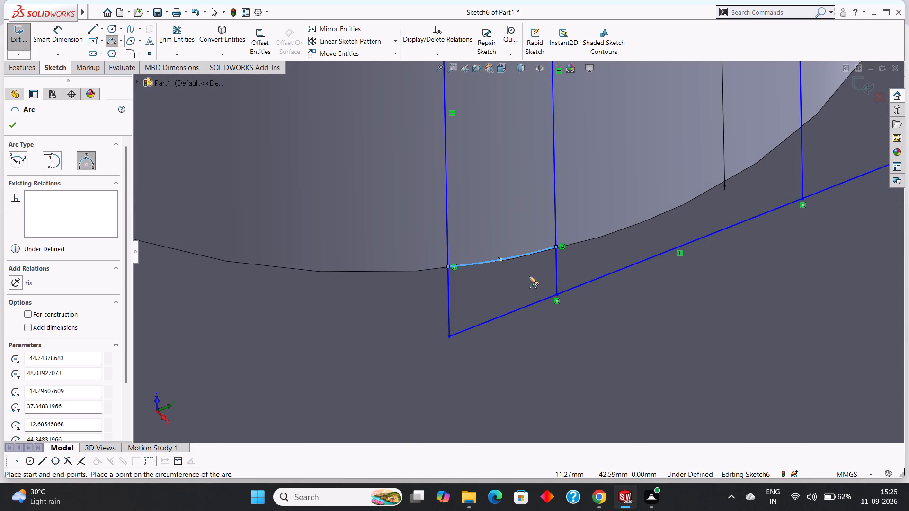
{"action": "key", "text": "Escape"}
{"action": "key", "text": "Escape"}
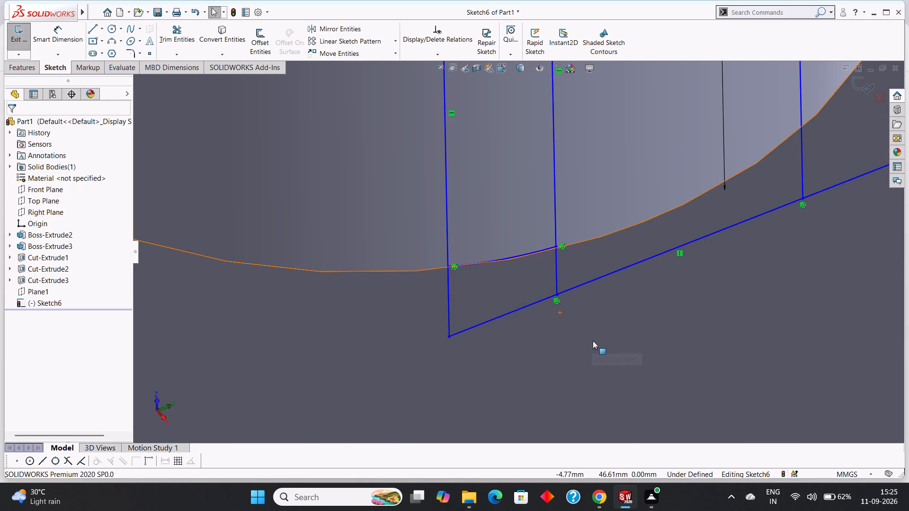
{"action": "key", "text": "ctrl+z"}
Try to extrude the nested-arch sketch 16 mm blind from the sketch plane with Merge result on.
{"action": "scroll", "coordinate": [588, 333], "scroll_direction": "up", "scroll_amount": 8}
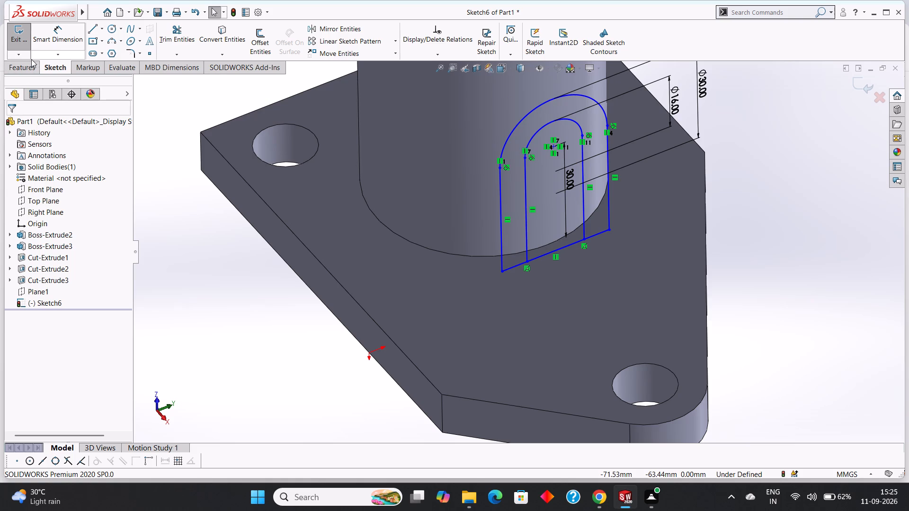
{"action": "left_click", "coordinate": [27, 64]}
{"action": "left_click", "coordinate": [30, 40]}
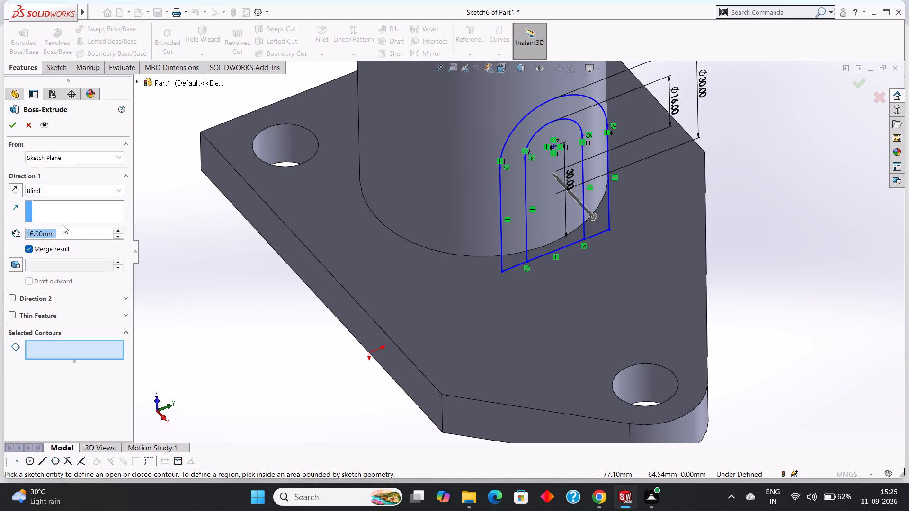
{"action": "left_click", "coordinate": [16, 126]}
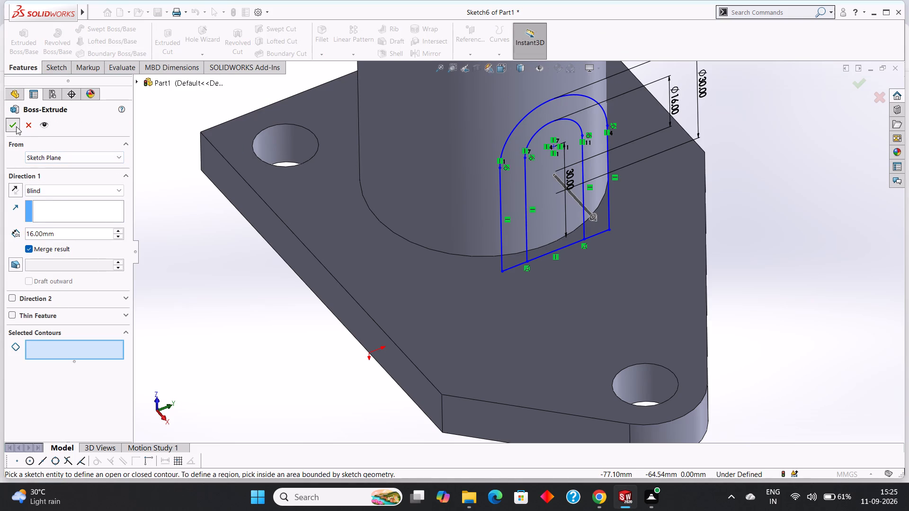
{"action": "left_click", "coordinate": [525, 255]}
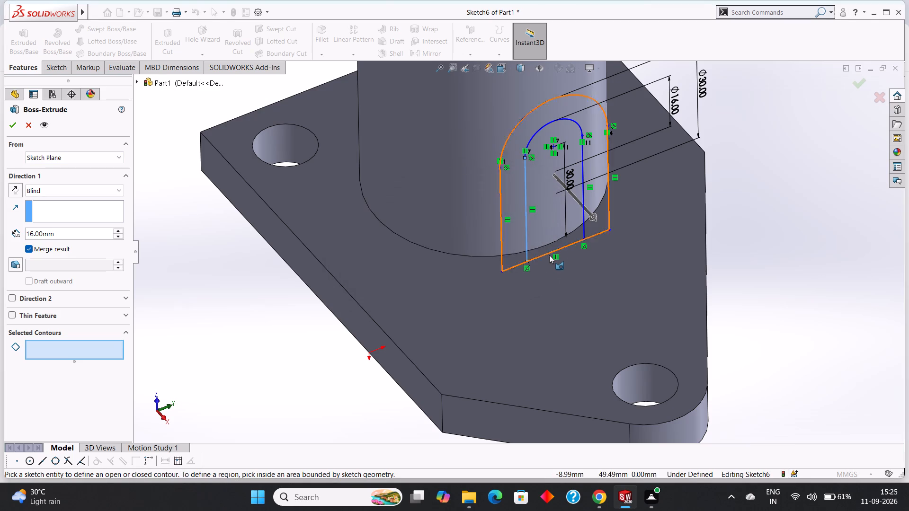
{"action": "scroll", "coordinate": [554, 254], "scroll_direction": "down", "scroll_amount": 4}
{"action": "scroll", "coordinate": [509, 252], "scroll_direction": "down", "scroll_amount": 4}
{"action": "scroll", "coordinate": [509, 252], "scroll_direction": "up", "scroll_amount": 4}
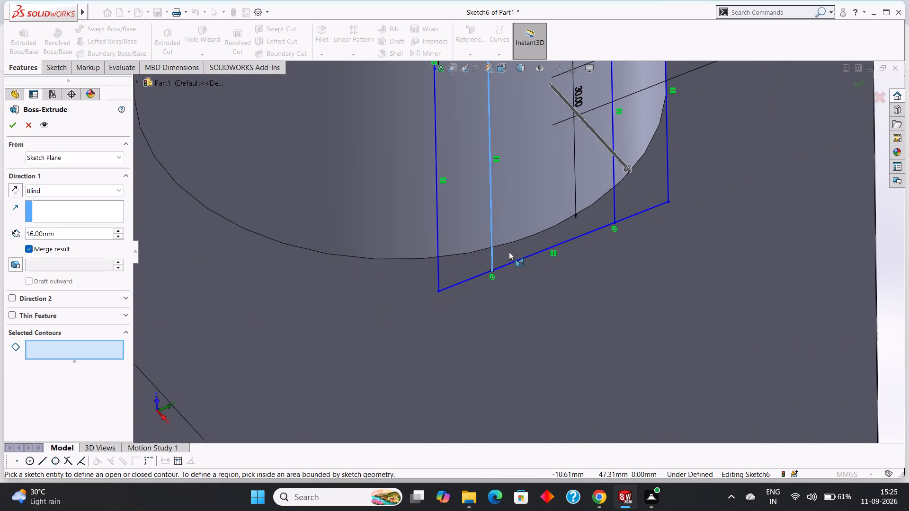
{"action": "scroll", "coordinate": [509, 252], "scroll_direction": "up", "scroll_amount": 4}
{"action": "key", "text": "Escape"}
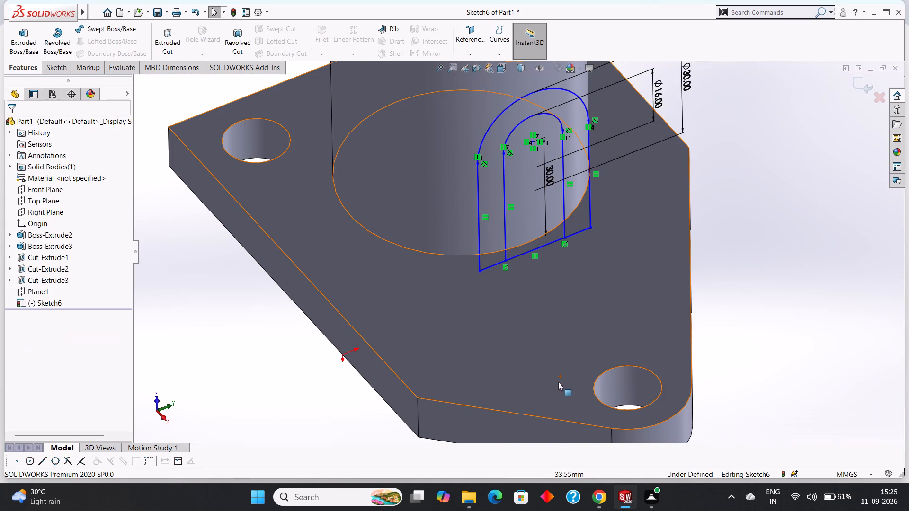
Undo the sketch edits back to the two dimensioned circles, removing the arch trims, all side lines and the straight bottom line.
{"action": "key", "text": "ctrl+z"}
{"action": "key", "text": "ctrl+z"}
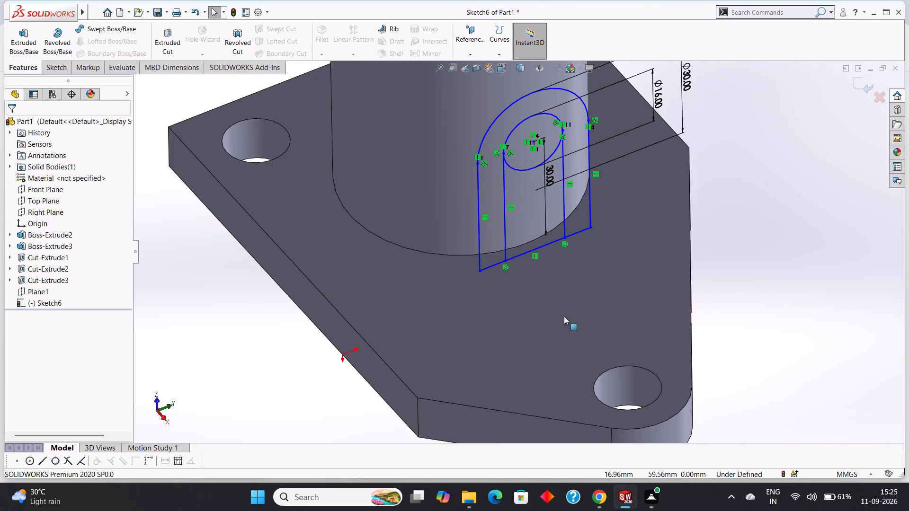
{"action": "key", "text": "ctrl+z"}
{"action": "key", "text": "ctrl+z"}
{"action": "key", "text": "ctrl+z"}
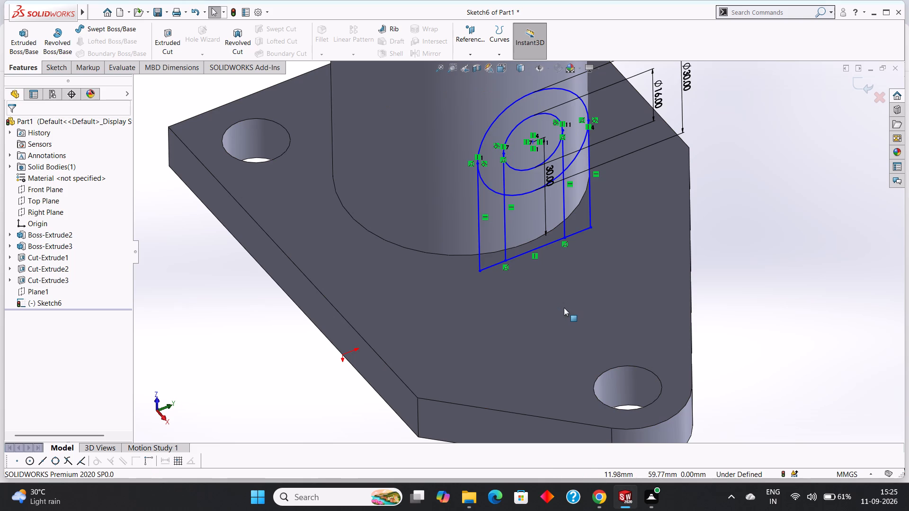
{"action": "right_click", "coordinate": [552, 240]}
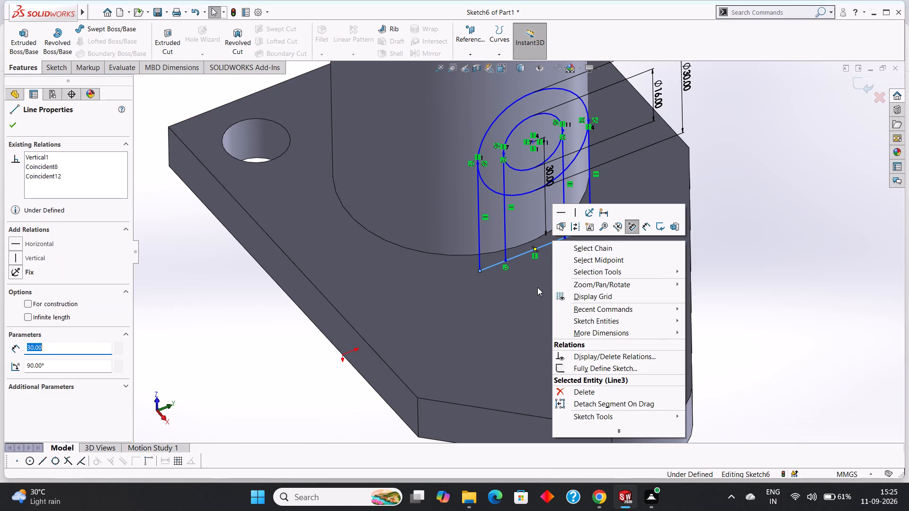
{"action": "key", "text": "Escape"}
{"action": "key", "text": "ctrl+z"}
{"action": "key", "text": "ctrl+z"}
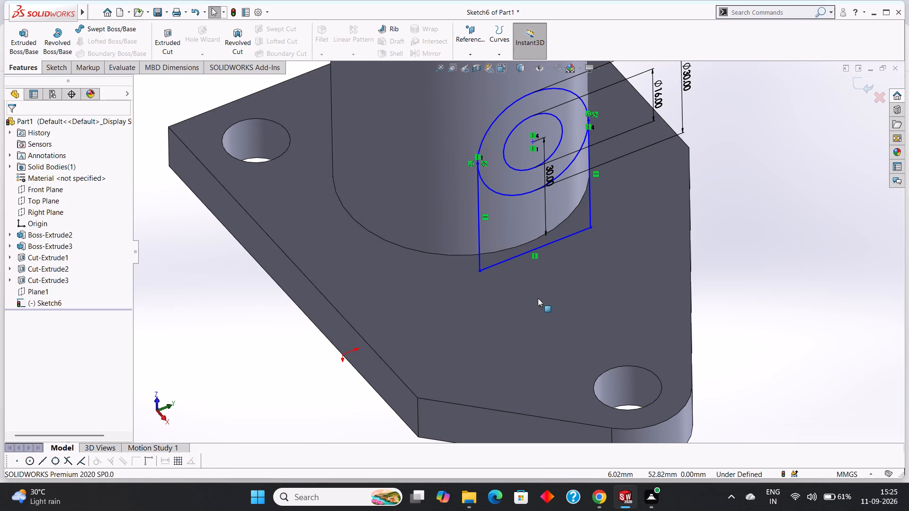
{"action": "key", "text": "ctrl+z"}
{"action": "key", "text": "ctrl+z"}
{"action": "key", "text": "ctrl+z"}
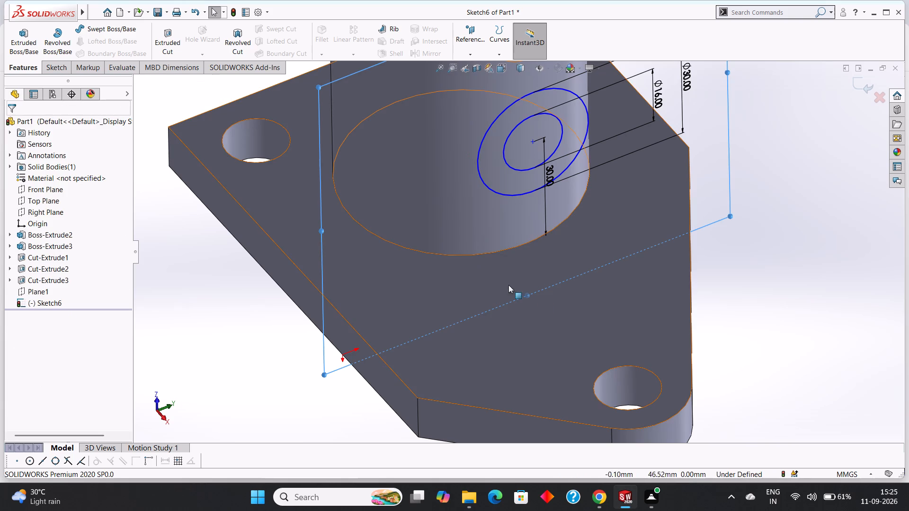
{"action": "key", "text": "Escape"}
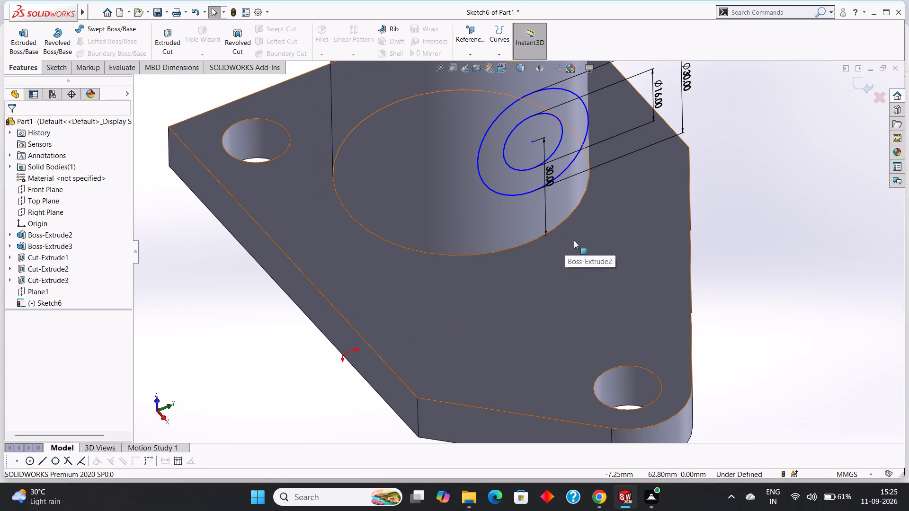
Sketch a line about 27 mm long from the 30 mm circle's −Y side point straight down to the boss's base edge.
{"action": "scroll", "coordinate": [574, 240], "scroll_direction": "up", "scroll_amount": 2}
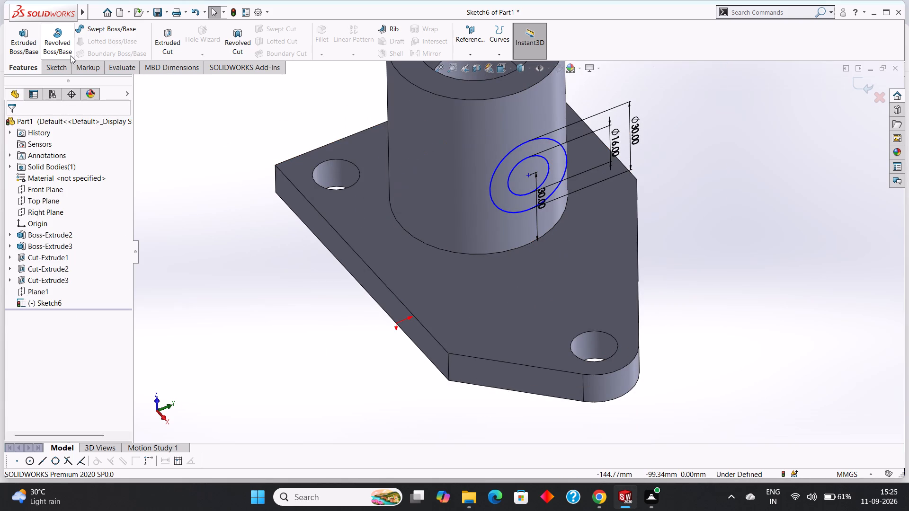
{"action": "left_click", "coordinate": [63, 65]}
{"action": "left_click", "coordinate": [98, 27]}
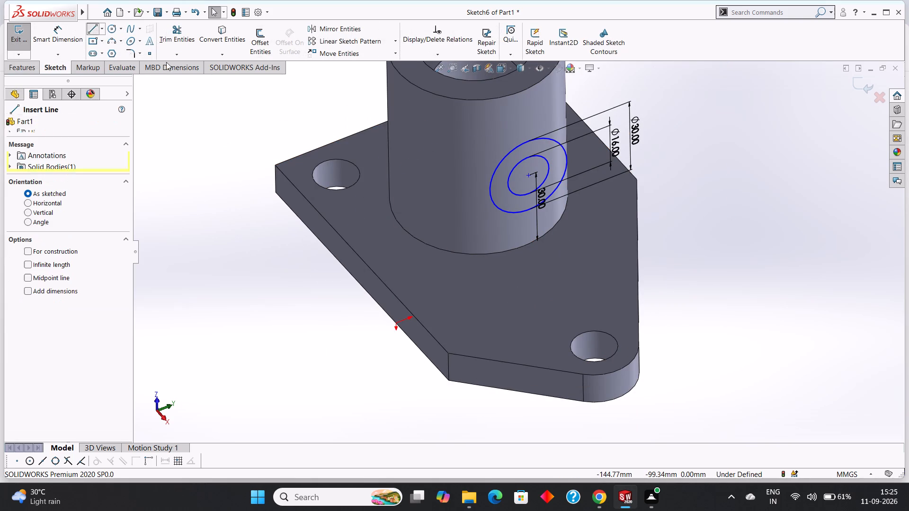
{"action": "scroll", "coordinate": [523, 226], "scroll_direction": "down", "scroll_amount": 3}
{"action": "scroll", "coordinate": [523, 226], "scroll_direction": "up", "scroll_amount": 1}
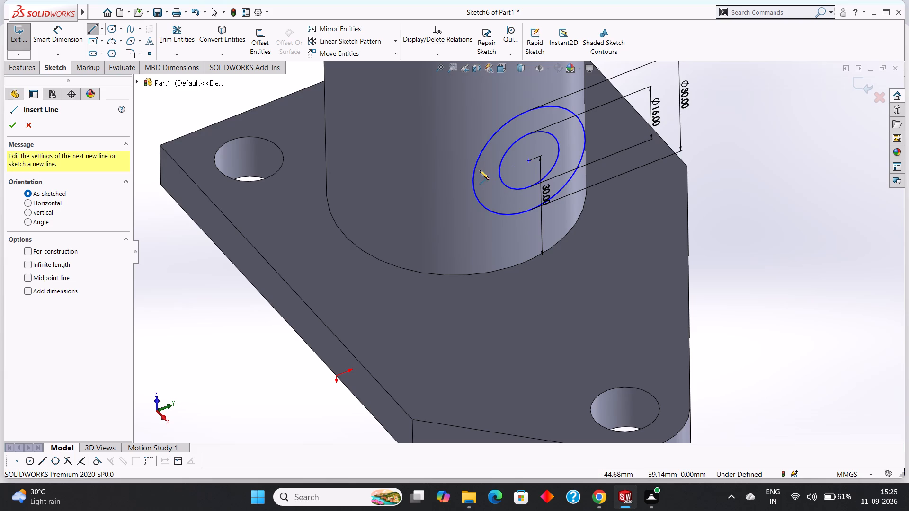
{"action": "left_click", "coordinate": [472, 182]}
{"action": "left_click", "coordinate": [474, 274]}
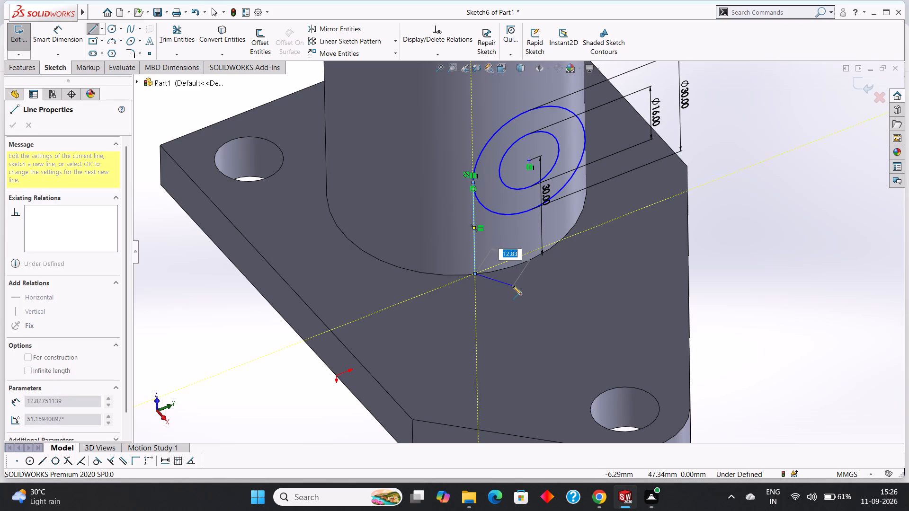
{"action": "right_click", "coordinate": [513, 286]}
{"action": "left_click", "coordinate": [538, 296]}
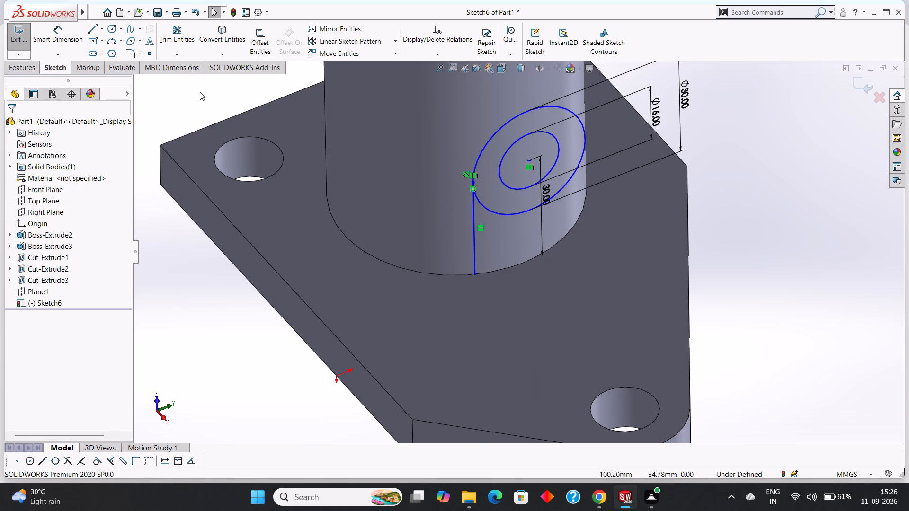
Sketch a line about 30 mm long from the 16 mm circle's −Y side point straight down to the boss's base edge.
{"action": "left_click", "coordinate": [92, 30]}
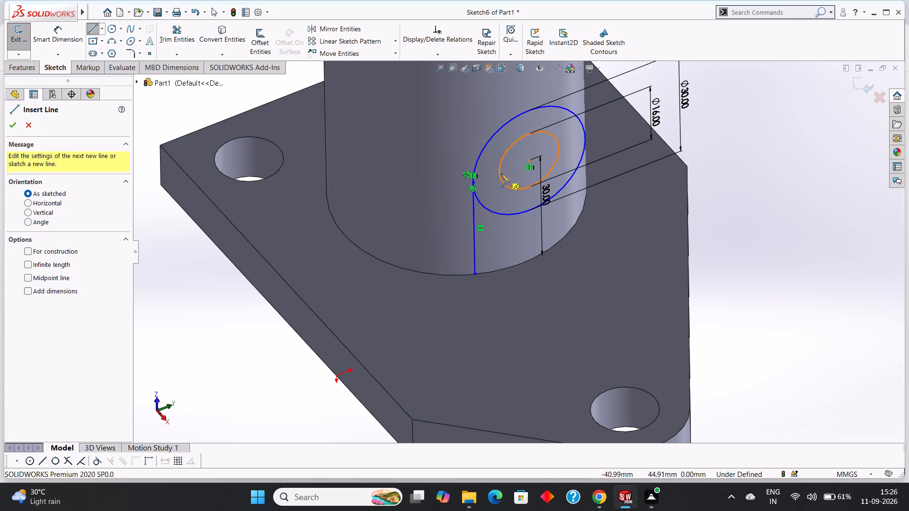
{"action": "left_click", "coordinate": [498, 171]}
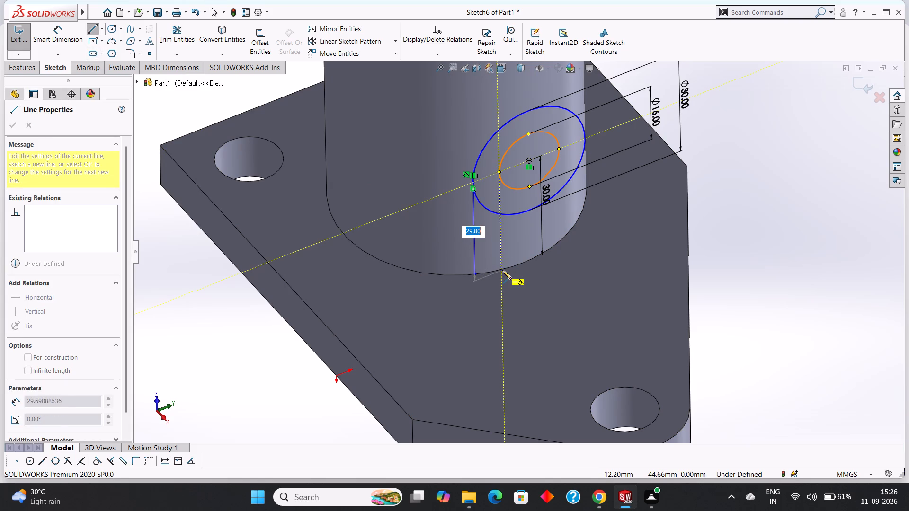
{"action": "left_click", "coordinate": [501, 269]}
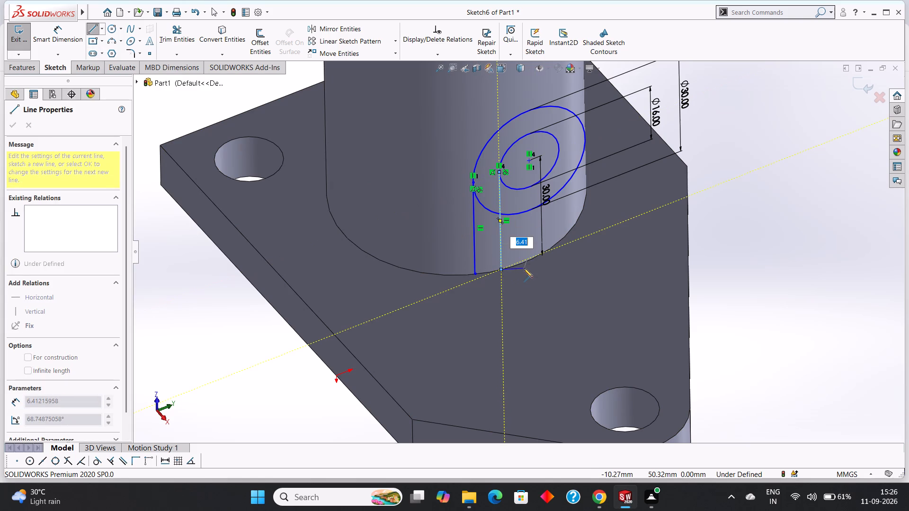
{"action": "right_click", "coordinate": [524, 268]}
{"action": "left_click", "coordinate": [542, 275]}
{"action": "scroll", "coordinate": [531, 278], "scroll_direction": "down", "scroll_amount": 7}
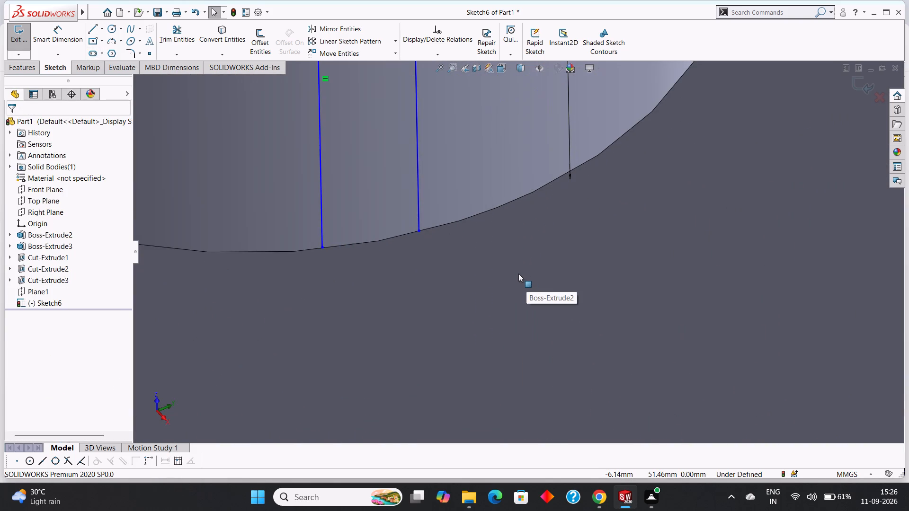
{"action": "scroll", "coordinate": [518, 273], "scroll_direction": "up", "scroll_amount": 7}
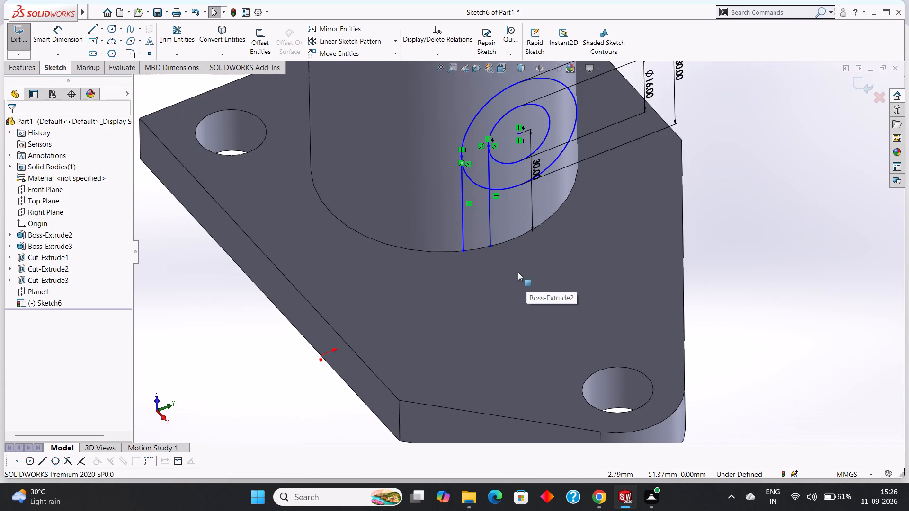
Sketch a line about 28 mm long from the 16 mm circle's +Y side point straight down to the boss's base edge.
{"action": "left_click", "coordinate": [92, 28]}
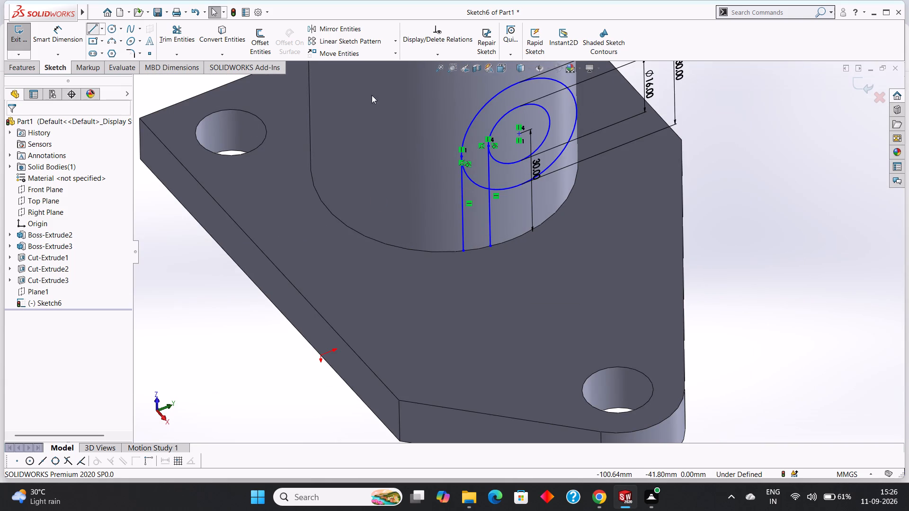
{"action": "left_click", "coordinate": [550, 122]}
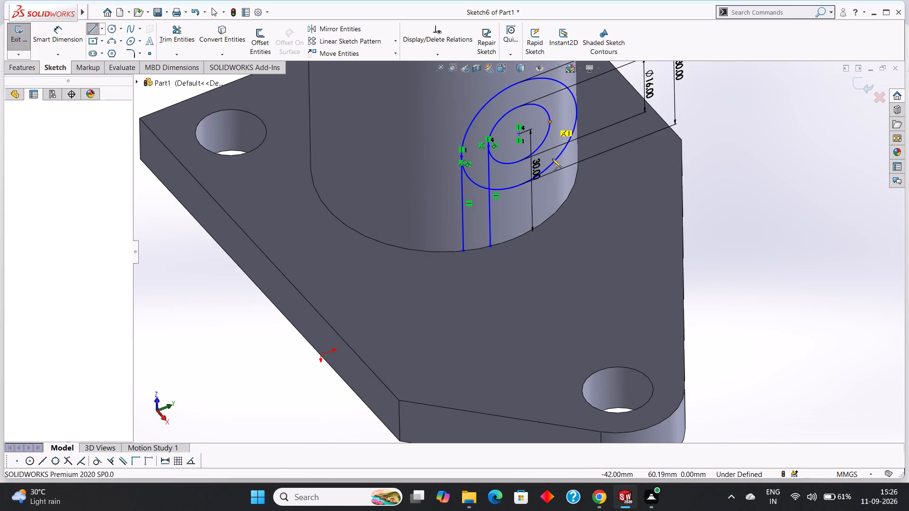
{"action": "left_click", "coordinate": [552, 216]}
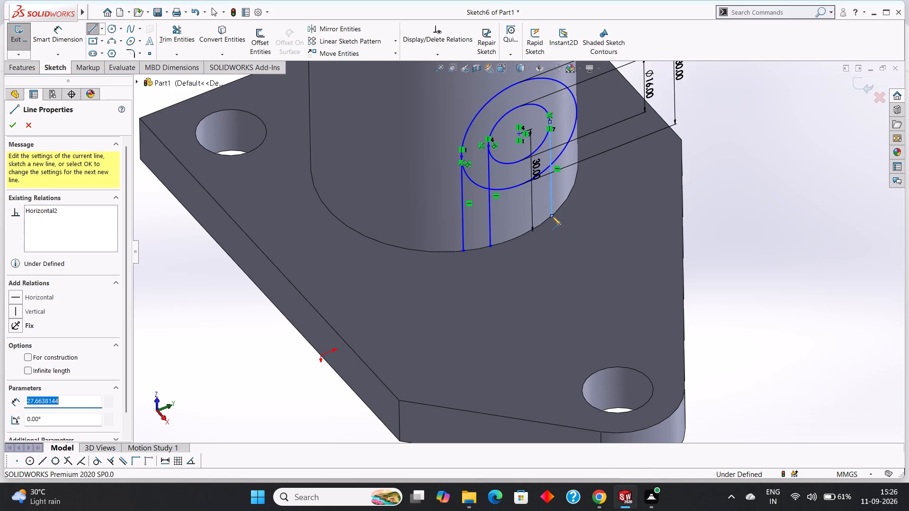
{"action": "scroll", "coordinate": [552, 216], "scroll_direction": "down", "scroll_amount": 9}
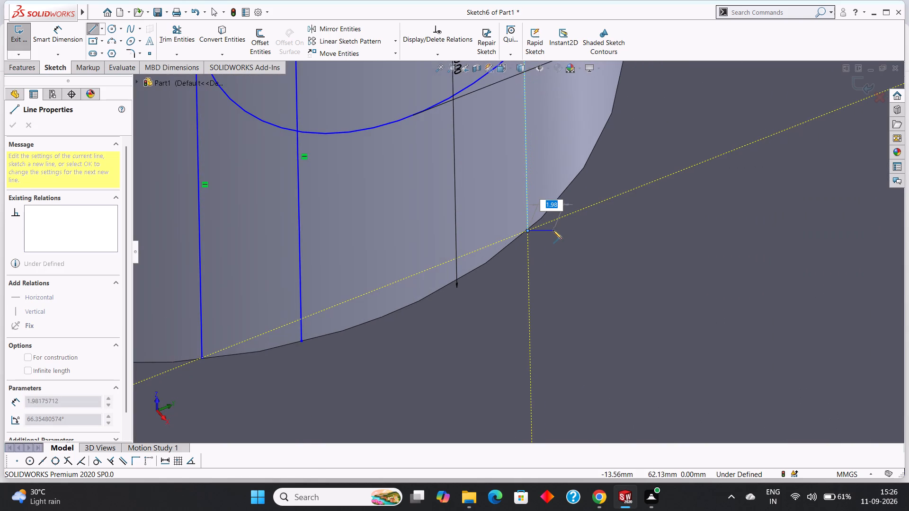
{"action": "right_click", "coordinate": [553, 229]}
{"action": "left_click", "coordinate": [583, 232]}
{"action": "scroll", "coordinate": [569, 232], "scroll_direction": "up", "scroll_amount": 4}
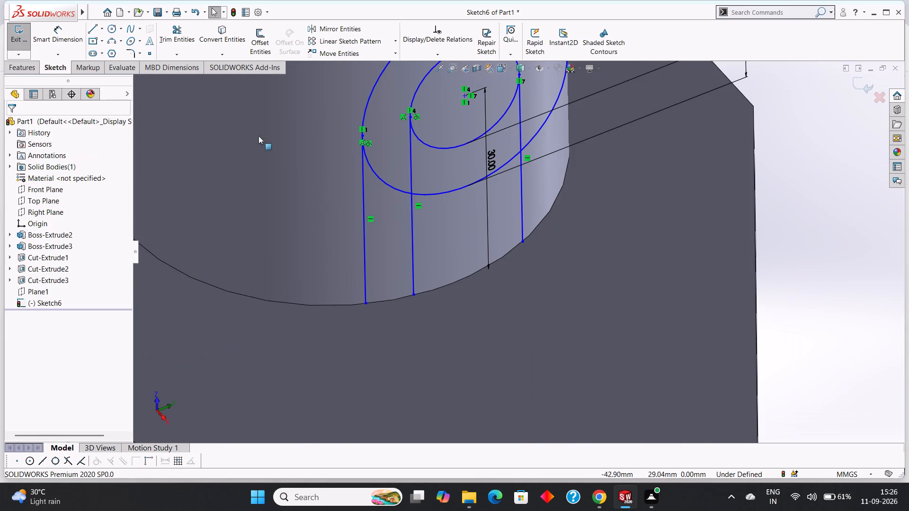
Sketch a line about 17 mm long from the 30 mm circle's +Y side point straight down towards the boss's base edge.
{"action": "left_click", "coordinate": [70, 34]}
{"action": "scroll", "coordinate": [562, 112], "scroll_direction": "up", "scroll_amount": 3}
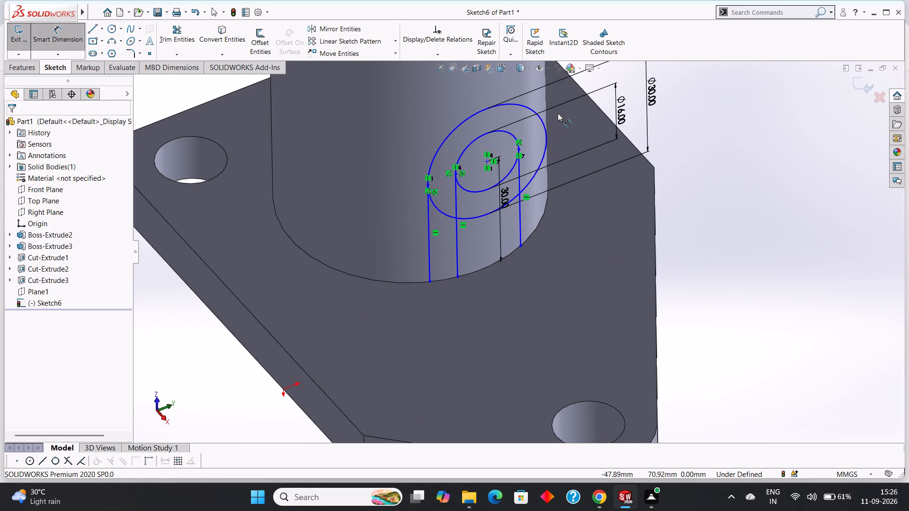
{"action": "left_click", "coordinate": [57, 35]}
{"action": "left_click", "coordinate": [94, 30]}
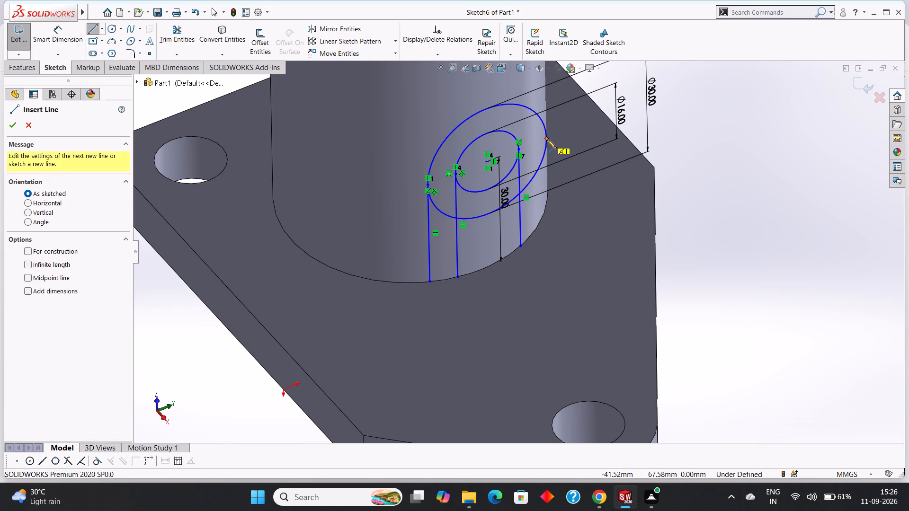
{"action": "left_click", "coordinate": [547, 138]}
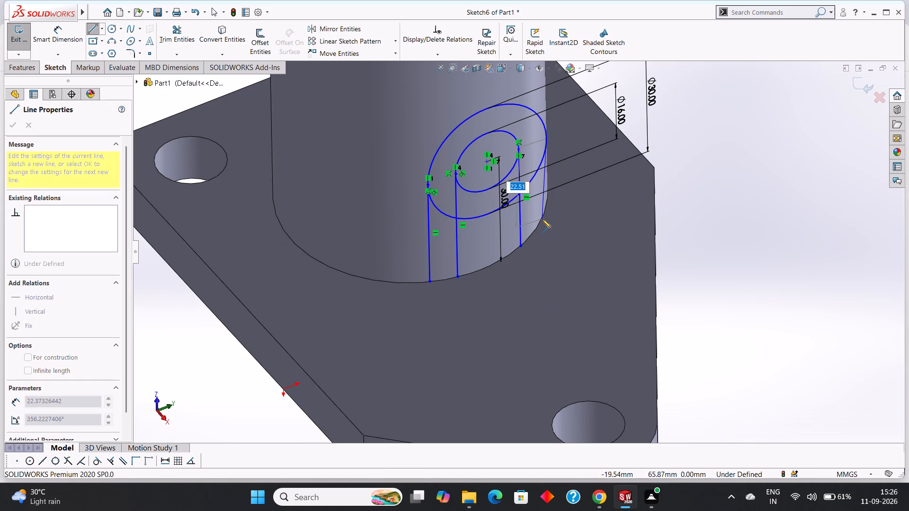
{"action": "scroll", "coordinate": [542, 219], "scroll_direction": "down", "scroll_amount": 5}
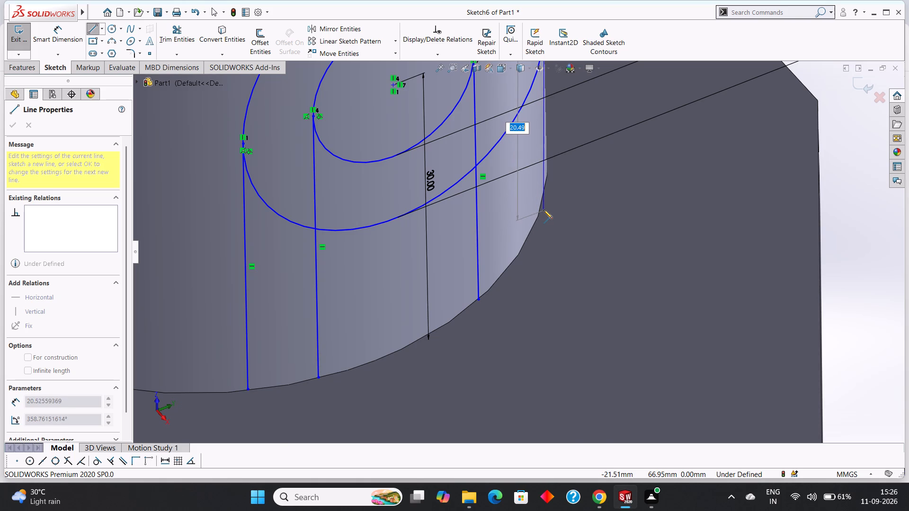
{"action": "scroll", "coordinate": [544, 210], "scroll_direction": "up", "scroll_amount": 5}
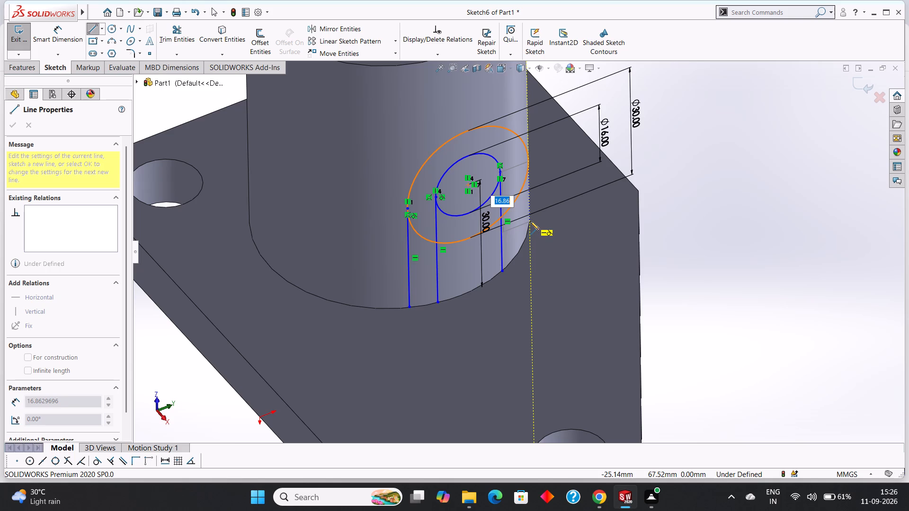
{"action": "left_click", "coordinate": [530, 220]}
{"action": "scroll", "coordinate": [538, 221], "scroll_direction": "up", "scroll_amount": 4}
{"action": "right_click", "coordinate": [555, 244]}
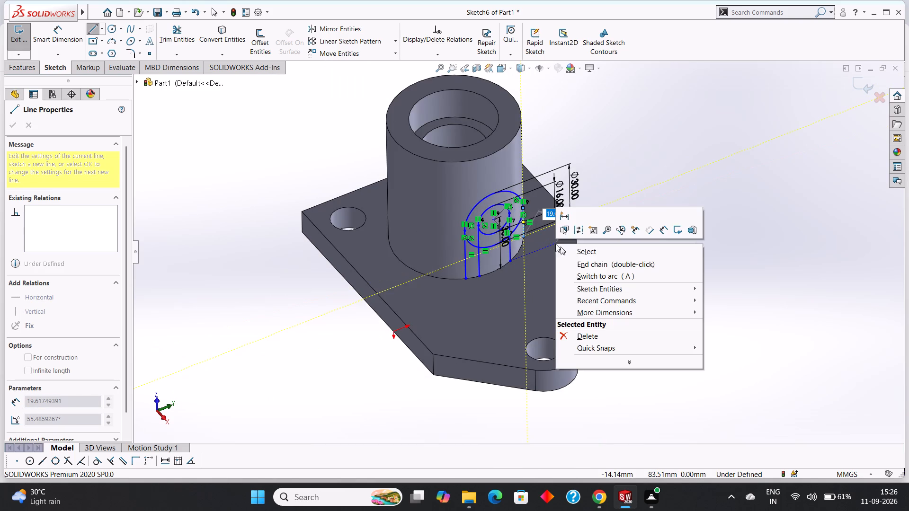
{"action": "left_click", "coordinate": [576, 249]}
Move the lower endpoint of the outer +Y side line onto the corner of the boss's displayed base edge.
{"action": "scroll", "coordinate": [519, 272], "scroll_direction": "down", "scroll_amount": 5}
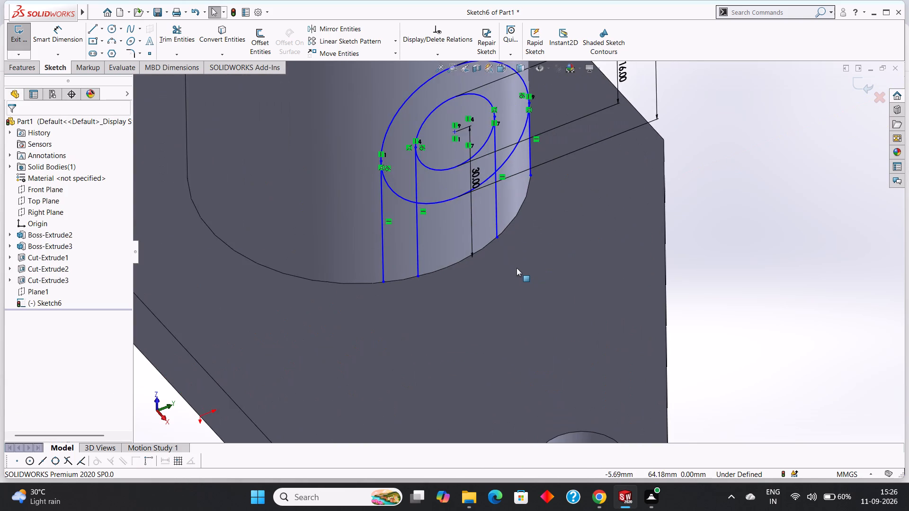
{"action": "scroll", "coordinate": [515, 262], "scroll_direction": "down", "scroll_amount": 3}
{"action": "scroll", "coordinate": [545, 106], "scroll_direction": "down", "scroll_amount": 2}
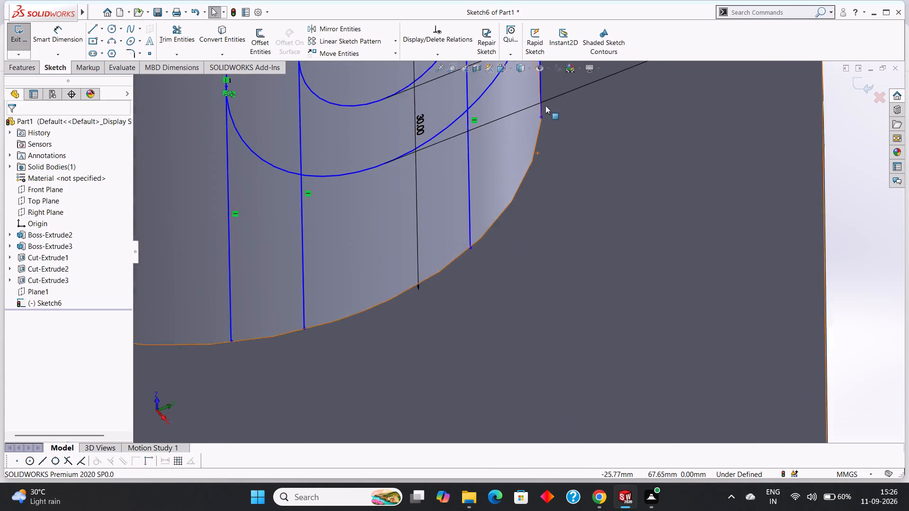
{"action": "scroll", "coordinate": [545, 106], "scroll_direction": "down", "scroll_amount": 4}
{"action": "scroll", "coordinate": [528, 194], "scroll_direction": "down", "scroll_amount": 9}
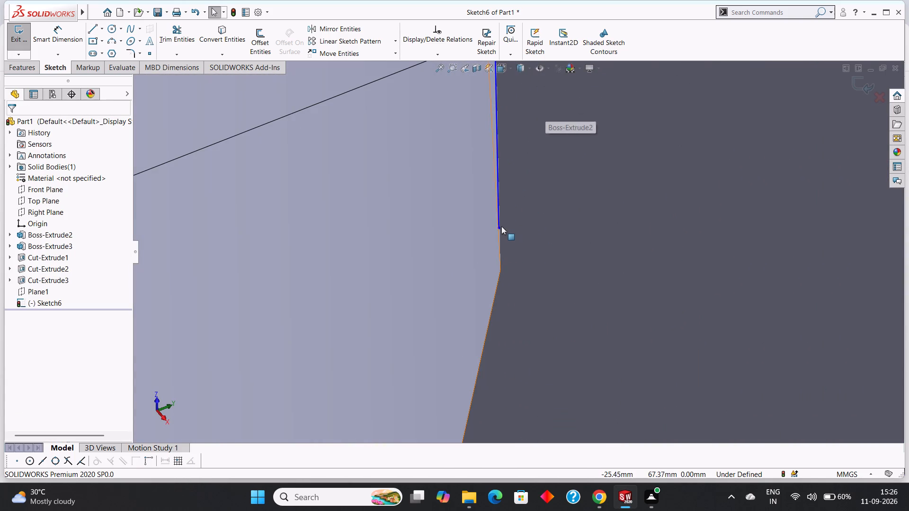
{"action": "left_click_drag", "start_coordinate": [498, 227], "coordinate": [501, 264]}
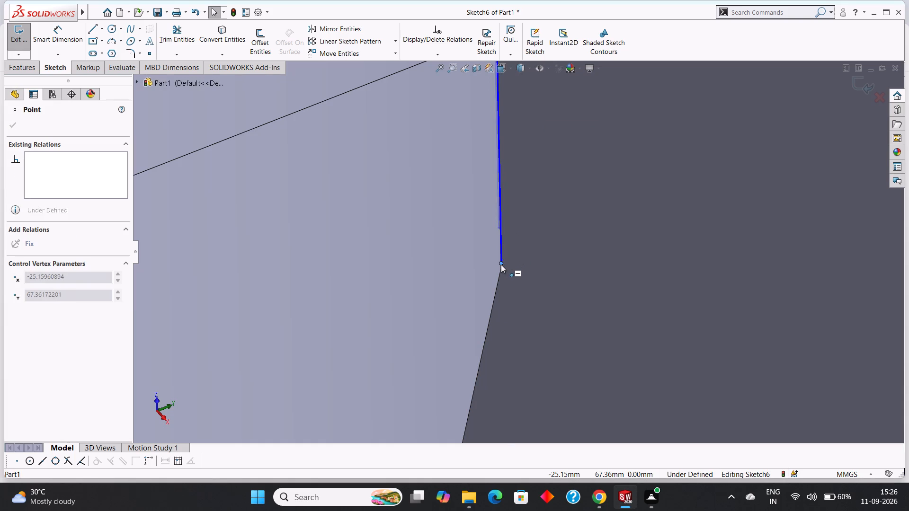
{"action": "left_click_drag", "start_coordinate": [501, 264], "coordinate": [504, 268]}
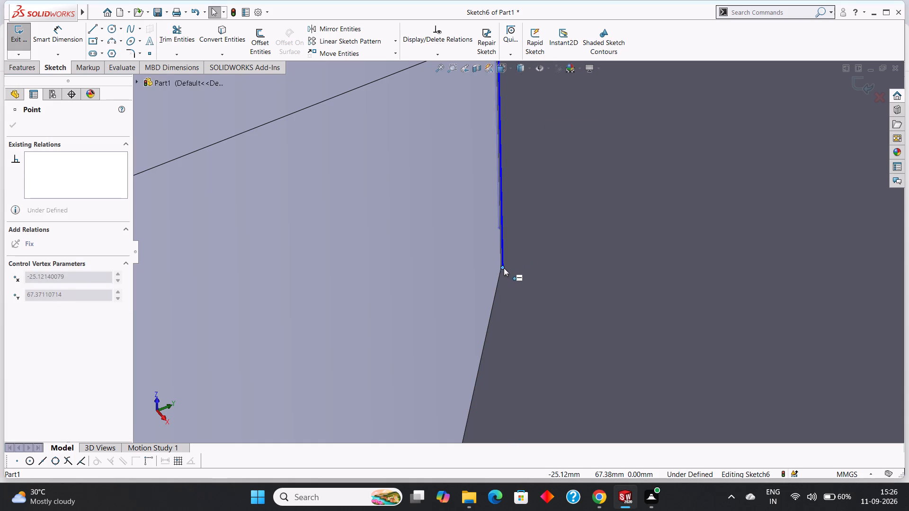
{"action": "left_click_drag", "start_coordinate": [504, 268], "coordinate": [502, 270]}
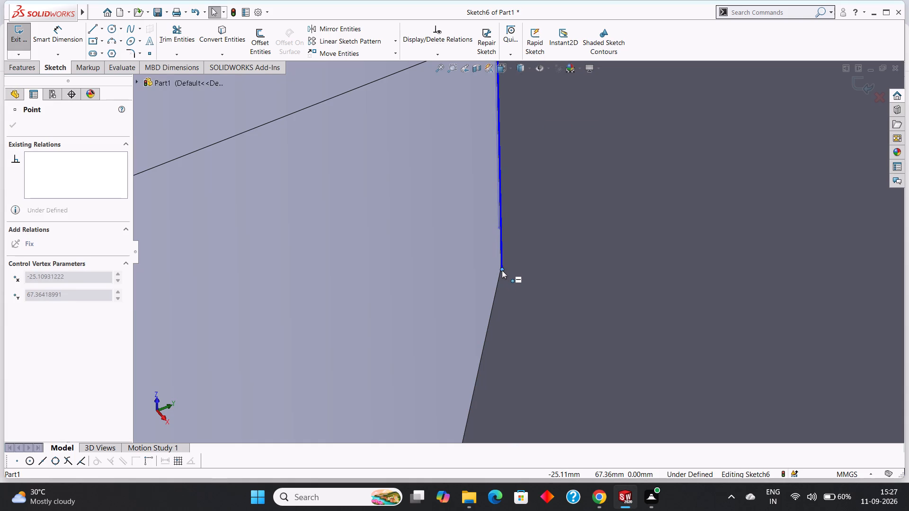
{"action": "left_click_drag", "start_coordinate": [502, 270], "coordinate": [502, 271]}
{"action": "scroll", "coordinate": [514, 268], "scroll_direction": "up", "scroll_amount": 11}
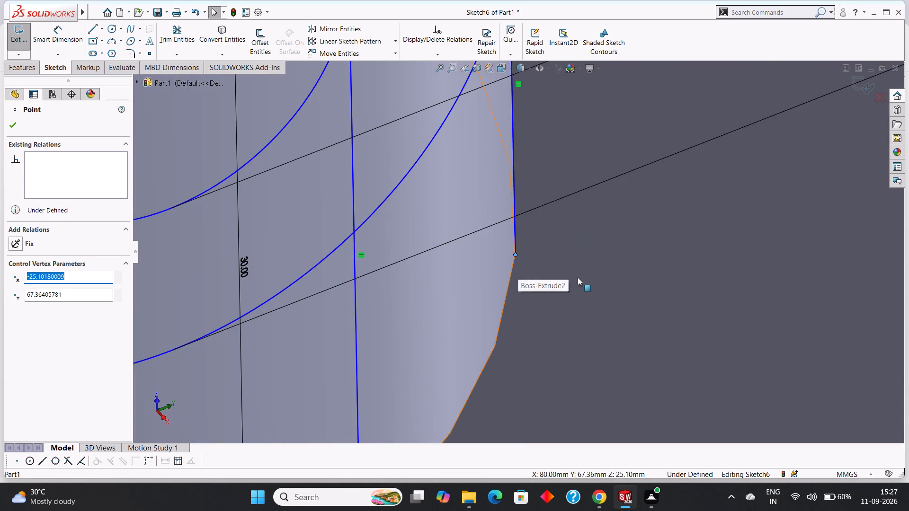
{"action": "left_click", "coordinate": [579, 277]}
{"action": "scroll", "coordinate": [580, 277], "scroll_direction": "up", "scroll_amount": 8}
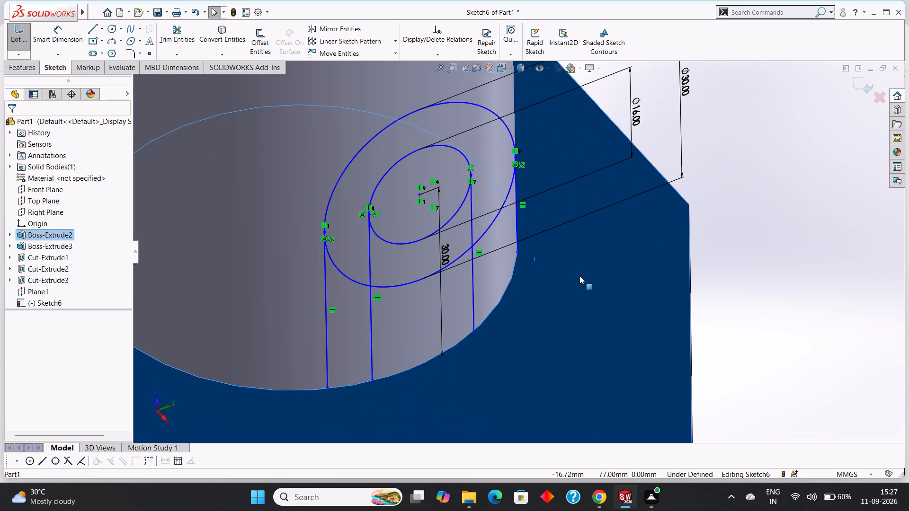
{"action": "key", "text": "Escape"}
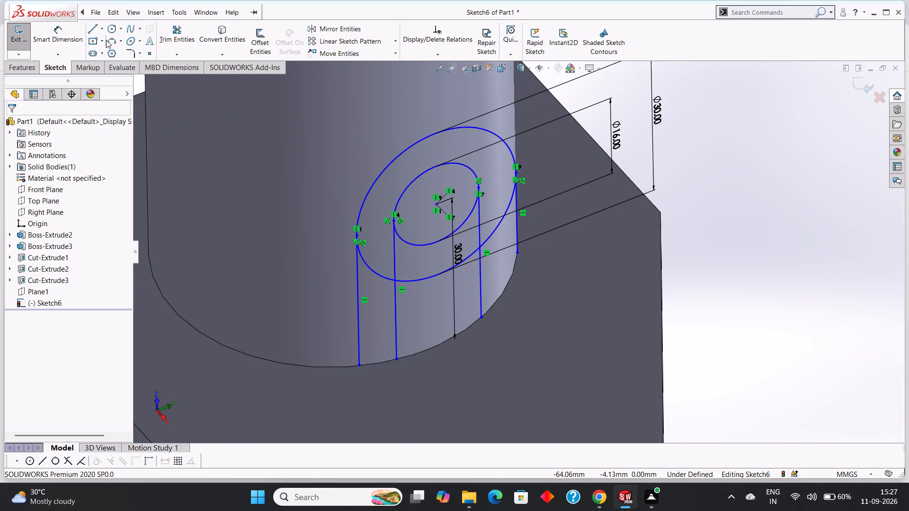
Sketch a three-point arc of about 22.5 mm radius joining the outer side lines' lower ends, passing through the inner −Y line's lower end.
{"action": "left_click", "coordinate": [109, 42]}
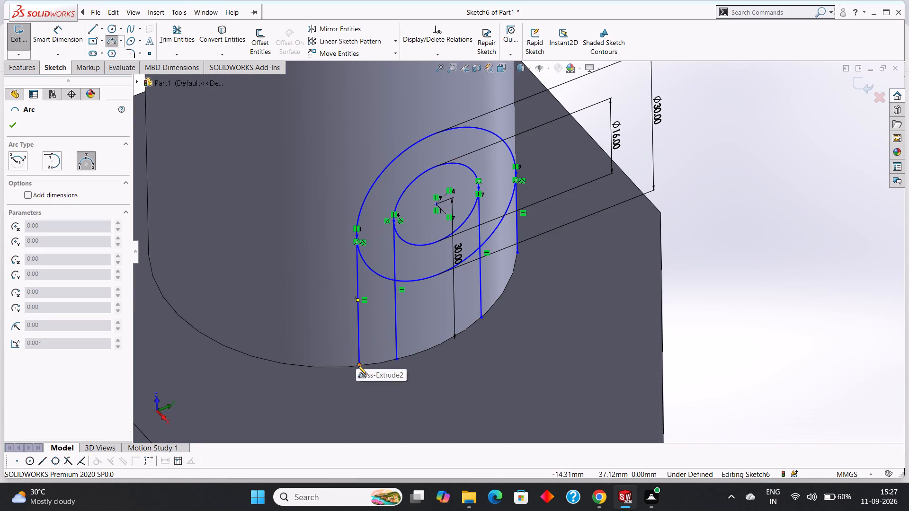
{"action": "left_click", "coordinate": [358, 366]}
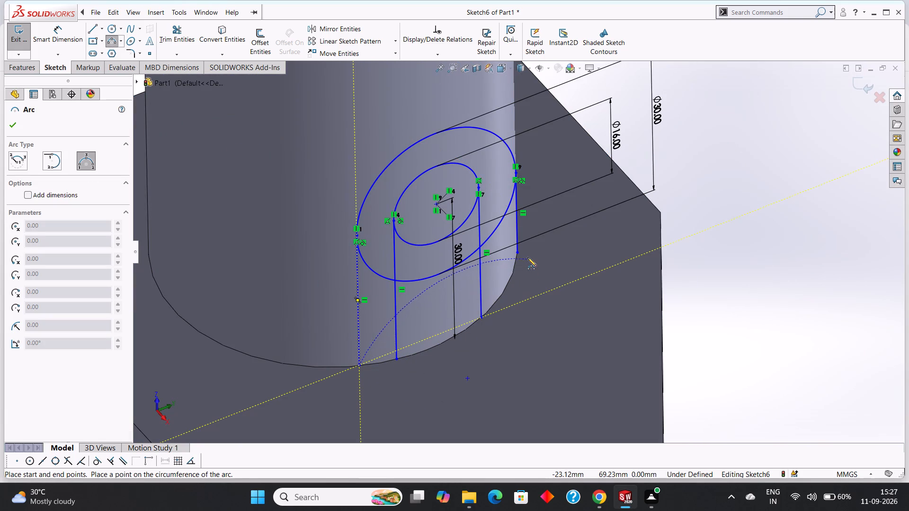
{"action": "left_click", "coordinate": [519, 252]}
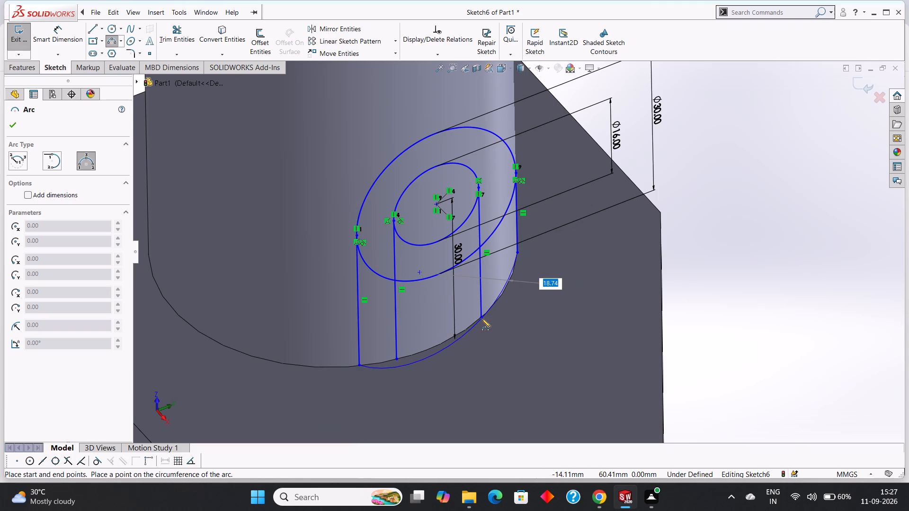
{"action": "left_click", "coordinate": [398, 360]}
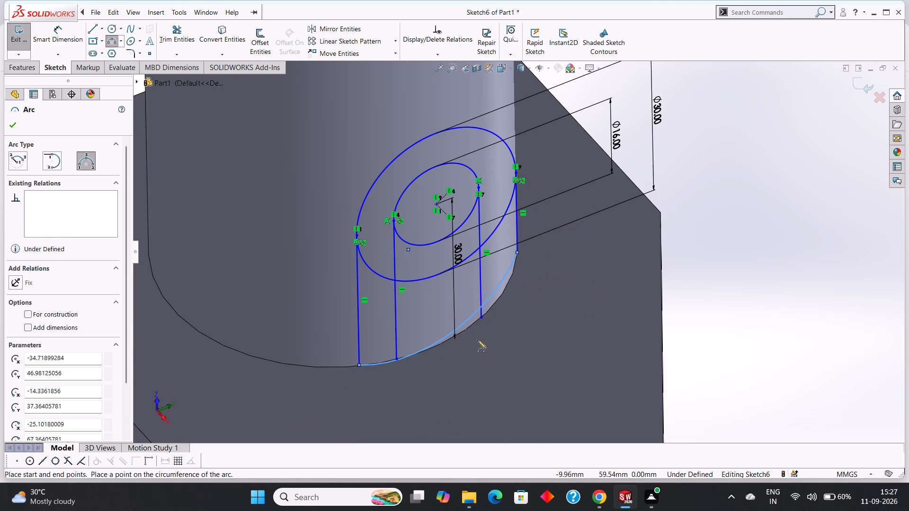
Undo the large three-point arc that joins the lower ends of the two outer side lines.
{"action": "key", "text": "Escape"}
{"action": "key", "text": "ctrl+z"}
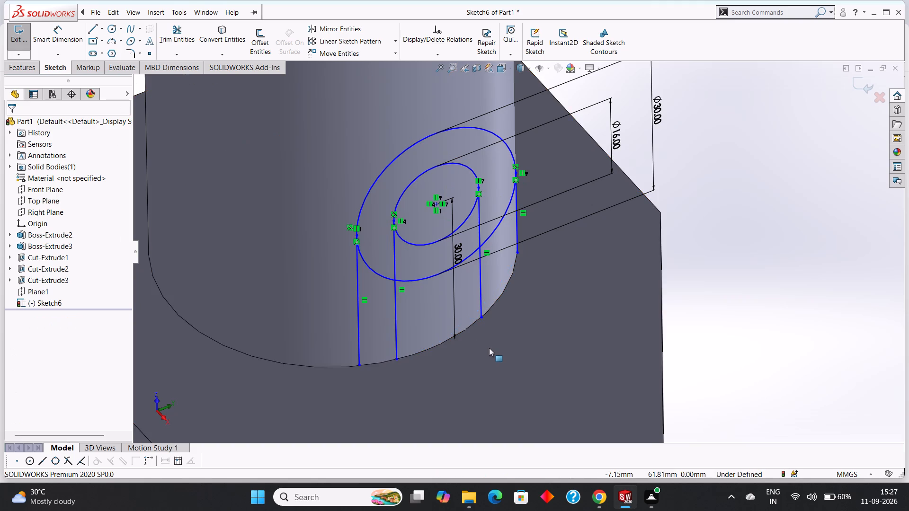
Sketch a three-point arc of about 34 mm radius joining the lower ends of the outer and inner −Y side lines.
{"action": "left_click", "coordinate": [111, 43]}
{"action": "scroll", "coordinate": [367, 368], "scroll_direction": "down", "scroll_amount": 4}
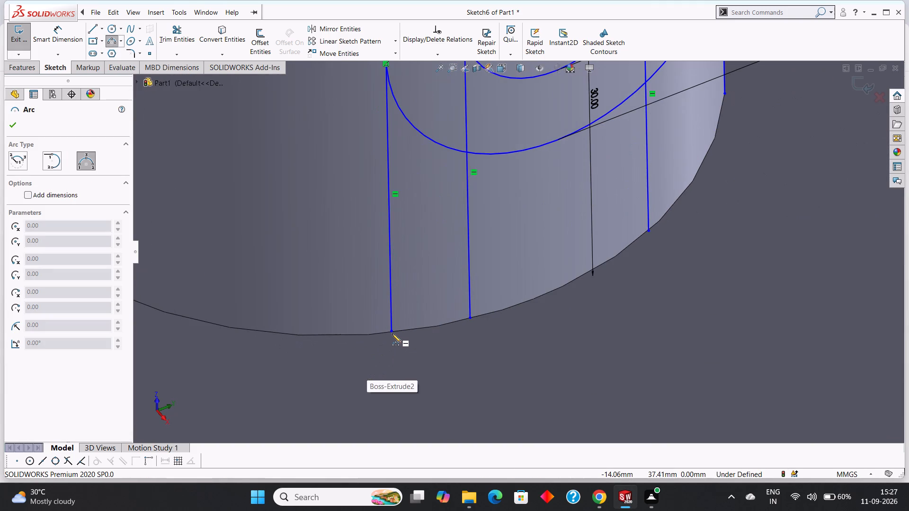
{"action": "left_click", "coordinate": [391, 333]}
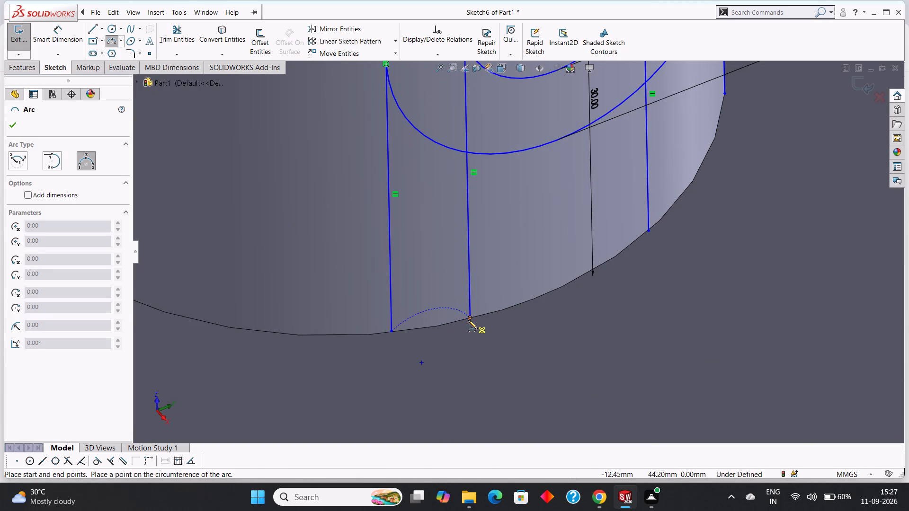
{"action": "left_click", "coordinate": [468, 319]}
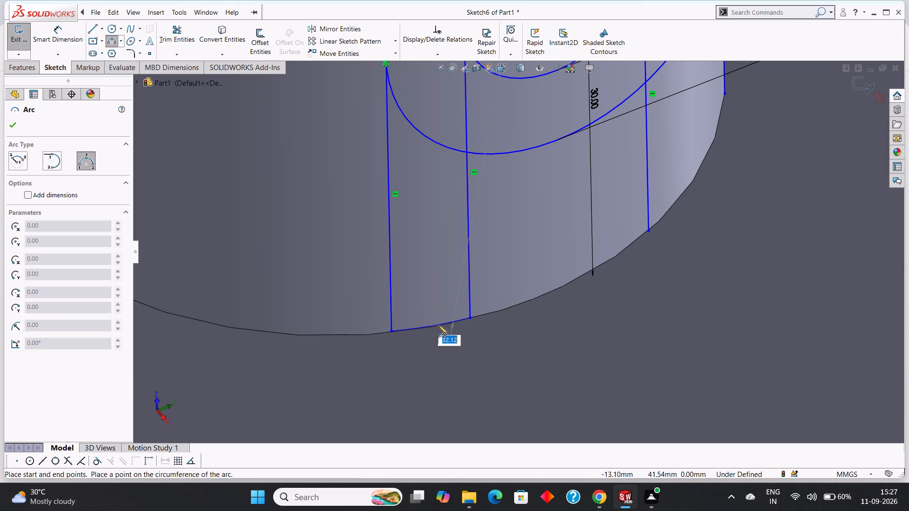
{"action": "left_click", "coordinate": [438, 325]}
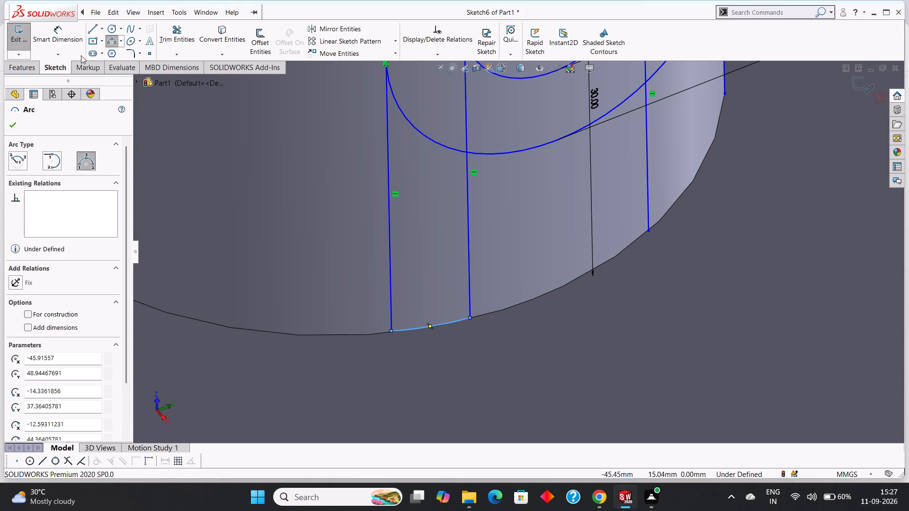
{"action": "key", "text": "Escape"}
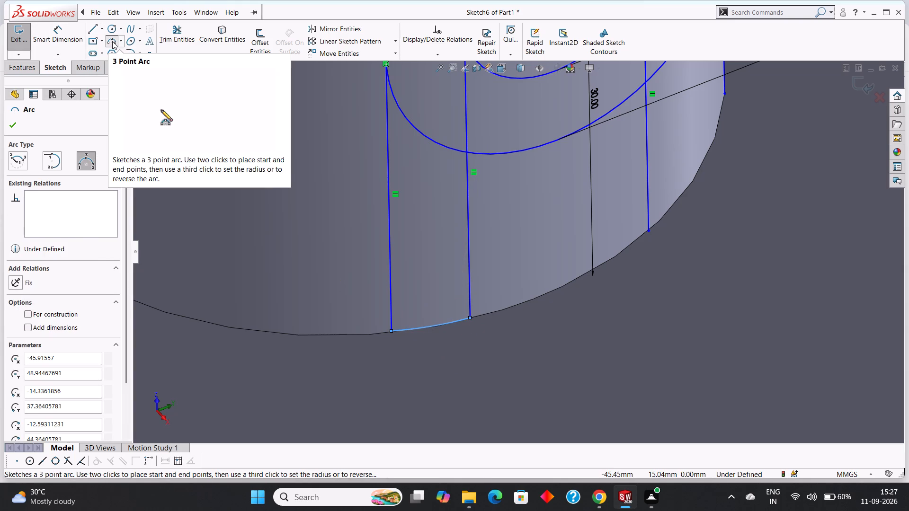
Sketch a three-point arc of about 24 mm radius joining the lower ends of the two inner side lines along the boss's base edge.
{"action": "left_click", "coordinate": [112, 41]}
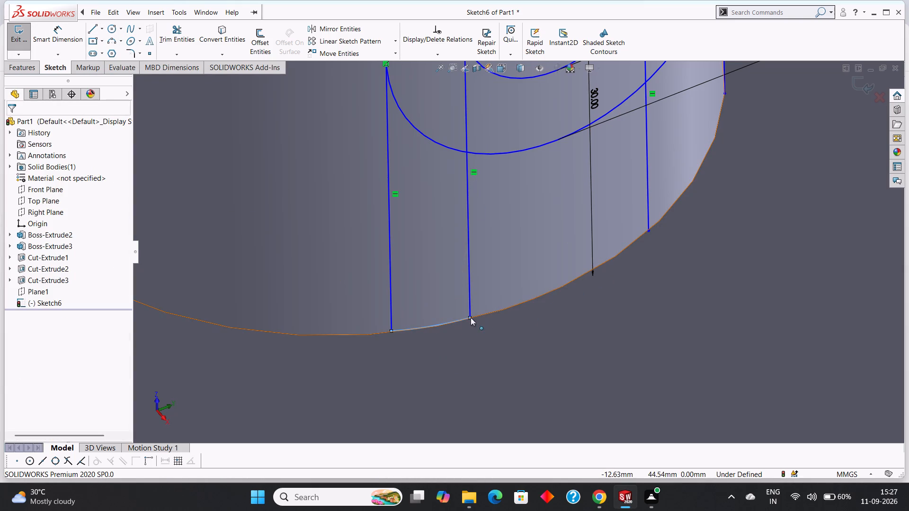
{"action": "left_click", "coordinate": [113, 42]}
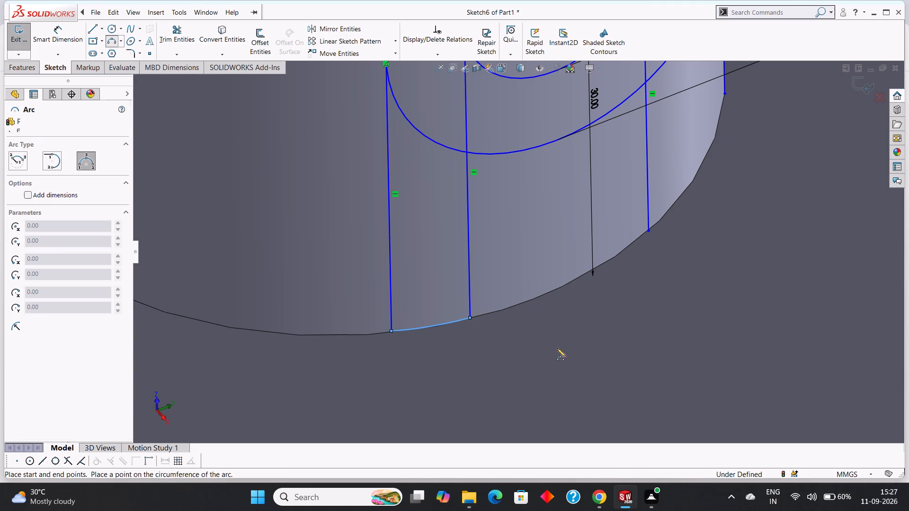
{"action": "left_click", "coordinate": [471, 317]}
{"action": "left_click", "coordinate": [649, 230]}
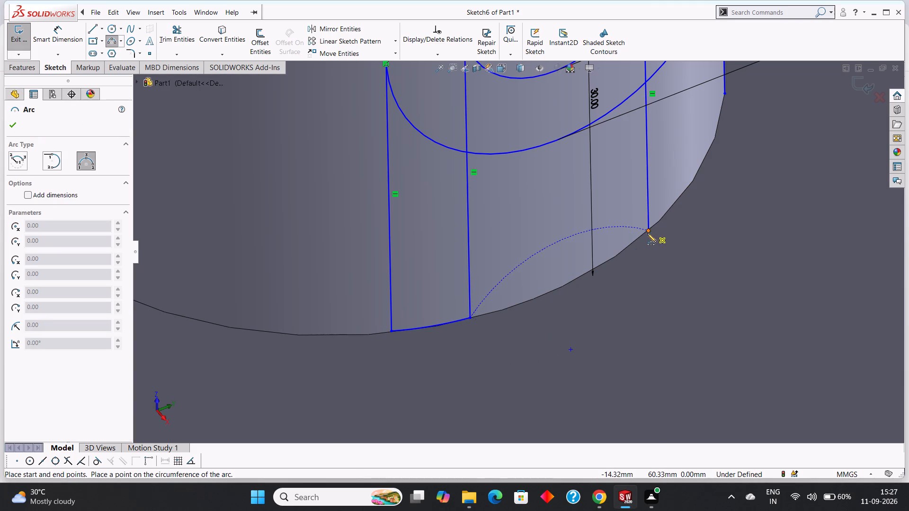
{"action": "left_click", "coordinate": [614, 257]}
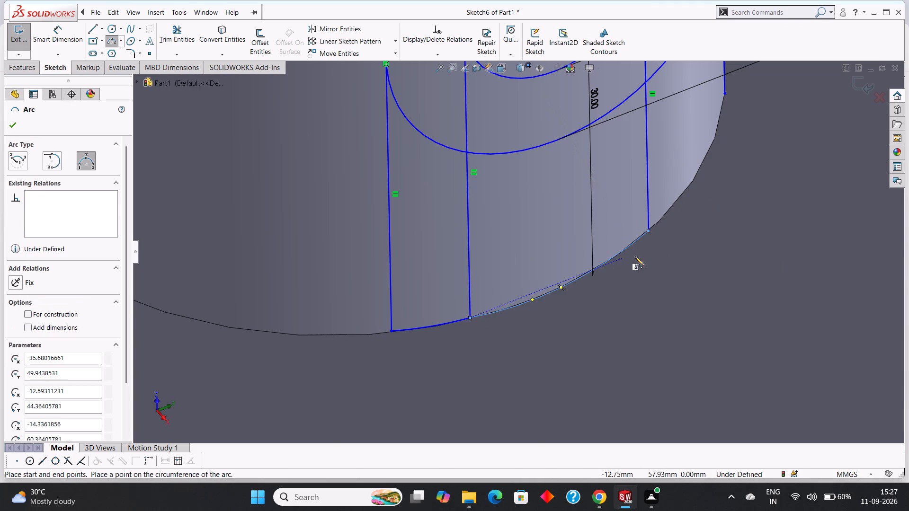
{"action": "scroll", "coordinate": [649, 252], "scroll_direction": "up", "scroll_amount": 3}
{"action": "scroll", "coordinate": [636, 185], "scroll_direction": "down", "scroll_amount": 2}
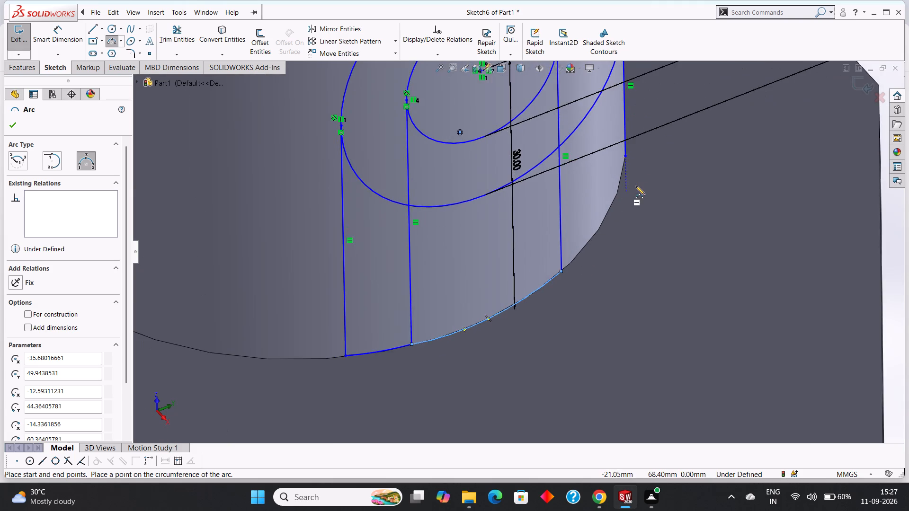
{"action": "scroll", "coordinate": [636, 186], "scroll_direction": "up", "scroll_amount": 2}
{"action": "key", "text": "Escape"}
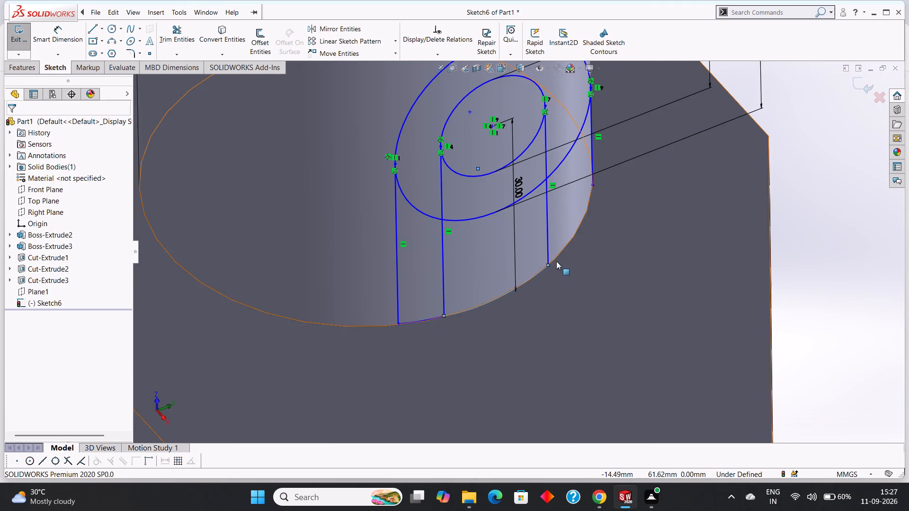
Sketch a three-point arc of about 14 mm radius joining the lower ends of the inner and outer +Y side lines.
{"action": "left_click", "coordinate": [114, 42]}
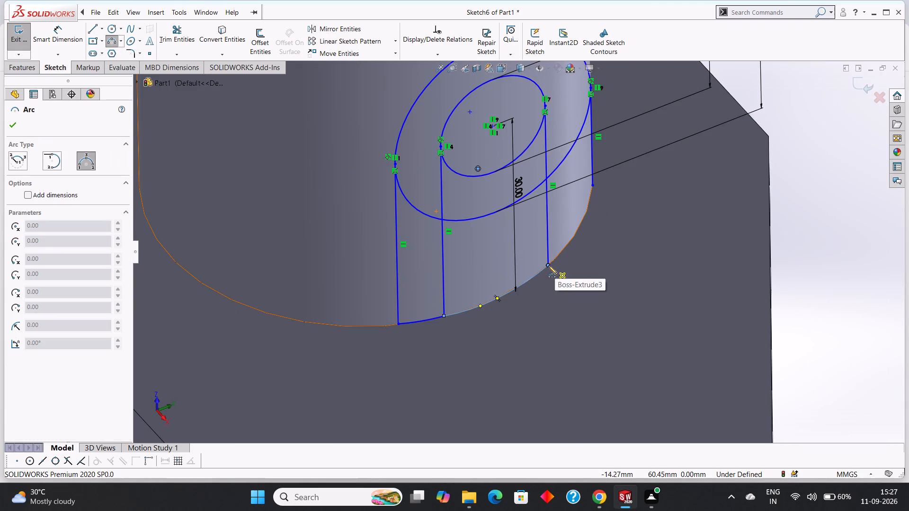
{"action": "left_click", "coordinate": [548, 265]}
{"action": "left_click", "coordinate": [593, 185]}
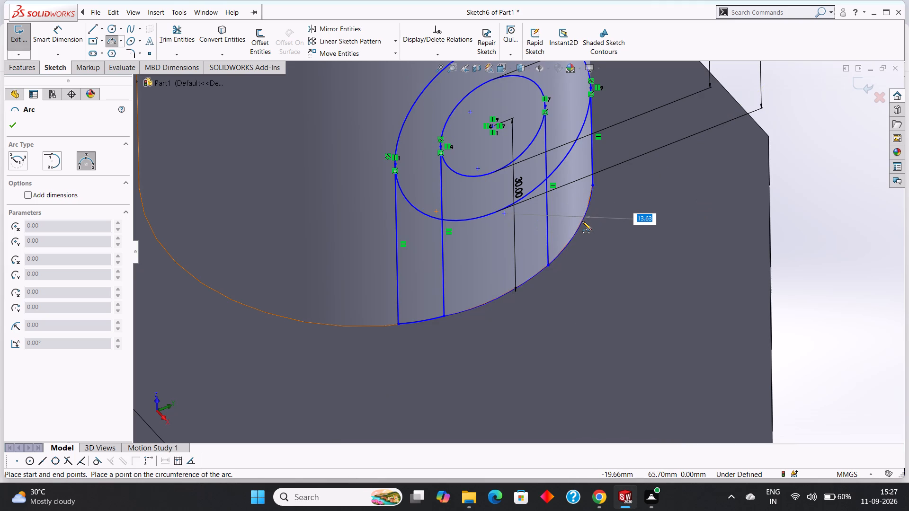
{"action": "left_click", "coordinate": [582, 221]}
{"action": "right_click", "coordinate": [623, 247]}
{"action": "left_click", "coordinate": [647, 255]}
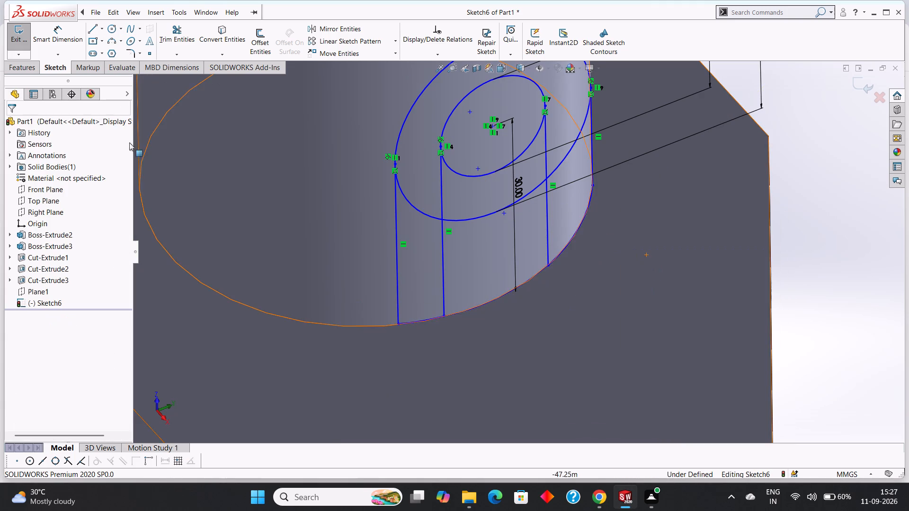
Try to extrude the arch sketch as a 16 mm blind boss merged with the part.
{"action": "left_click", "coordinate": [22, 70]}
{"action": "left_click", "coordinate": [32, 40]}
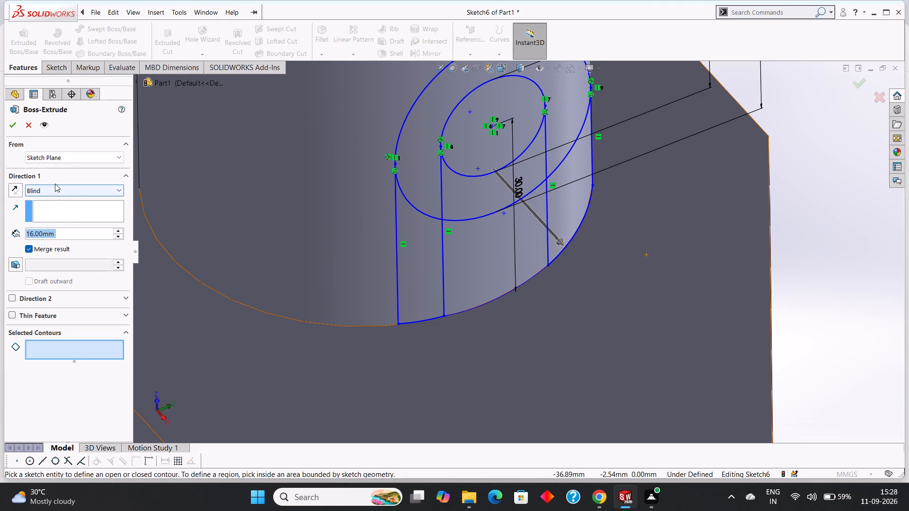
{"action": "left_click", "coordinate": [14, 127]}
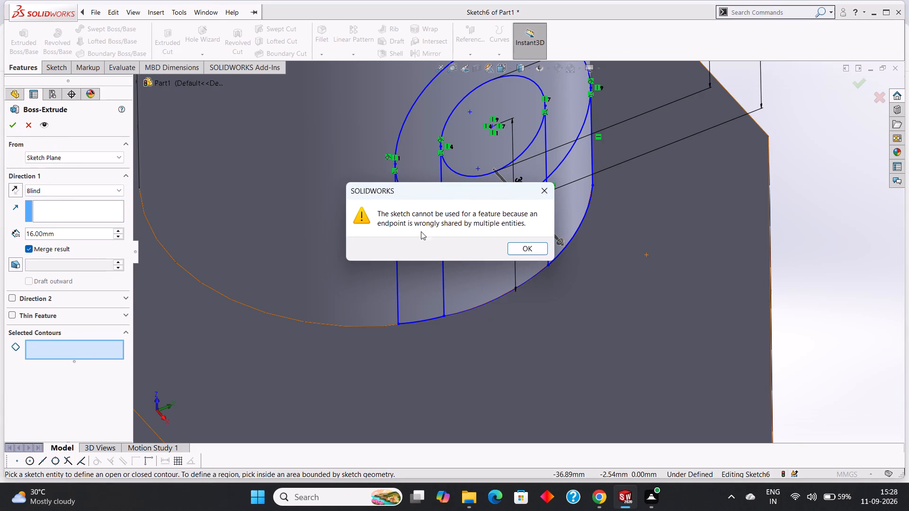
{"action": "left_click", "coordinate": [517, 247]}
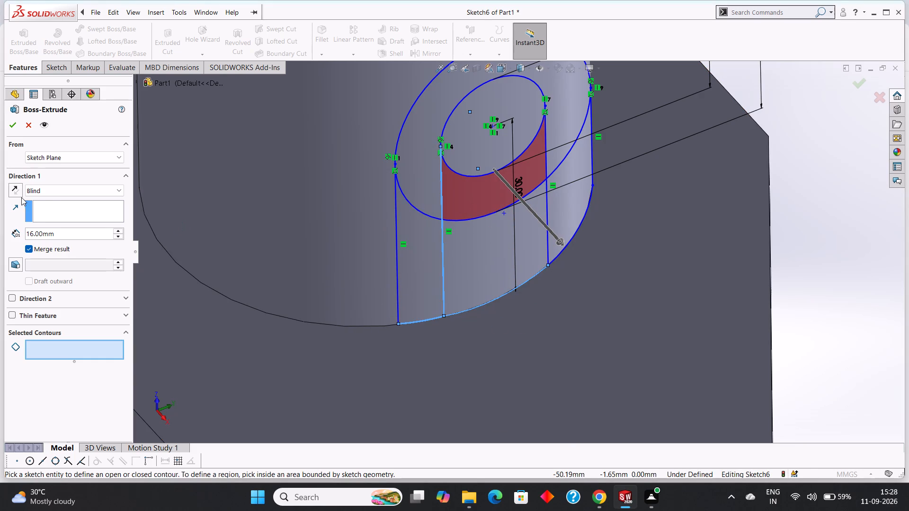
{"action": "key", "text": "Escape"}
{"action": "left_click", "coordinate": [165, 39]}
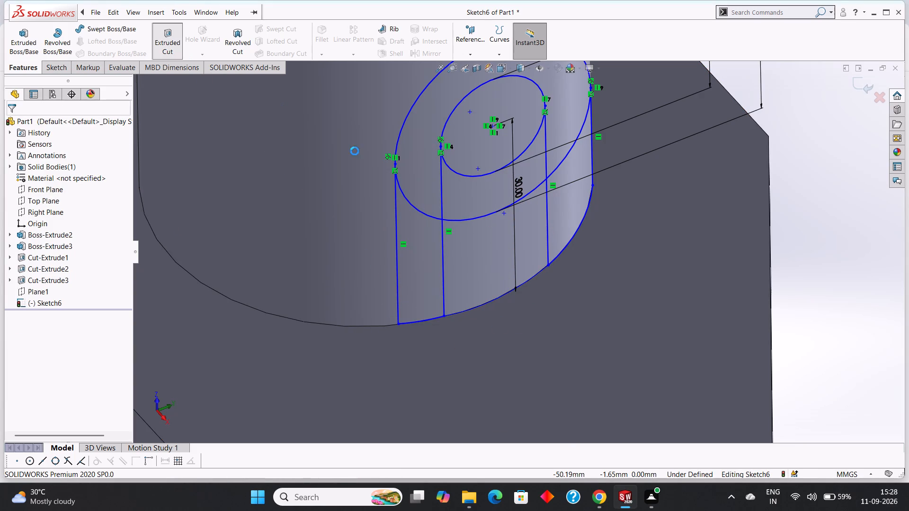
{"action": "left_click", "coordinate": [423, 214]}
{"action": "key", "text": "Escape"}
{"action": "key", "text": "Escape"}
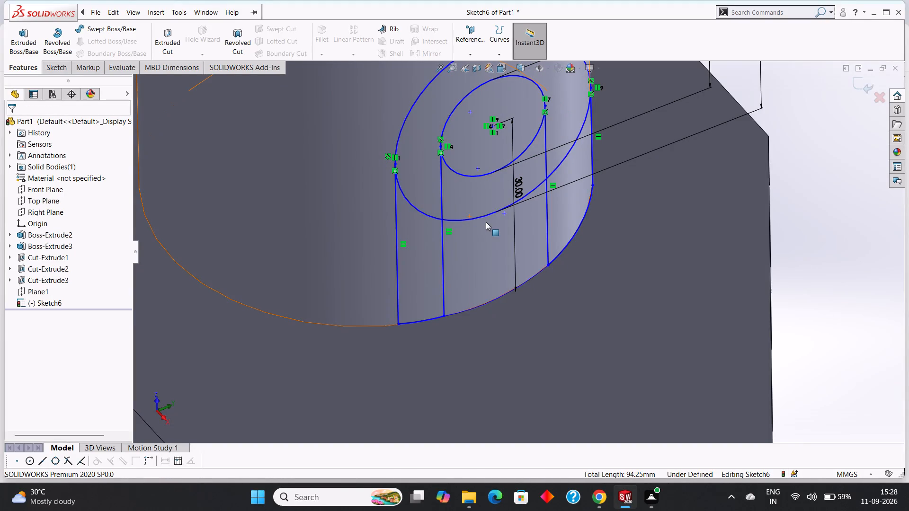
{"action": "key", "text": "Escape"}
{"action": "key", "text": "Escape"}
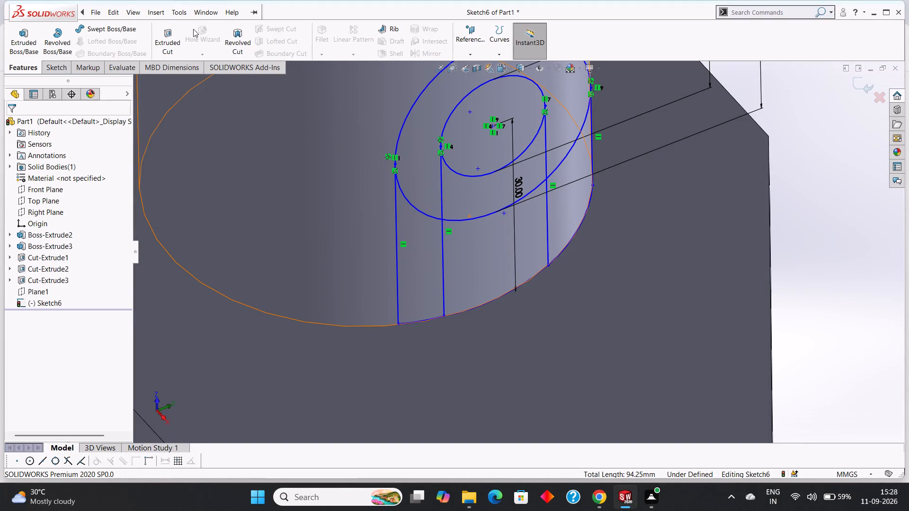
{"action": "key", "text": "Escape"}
Trim away the lower halves of the 30 mm and 16 mm circles to the closest intersections, leaving two nested arches.
{"action": "left_click", "coordinate": [64, 66]}
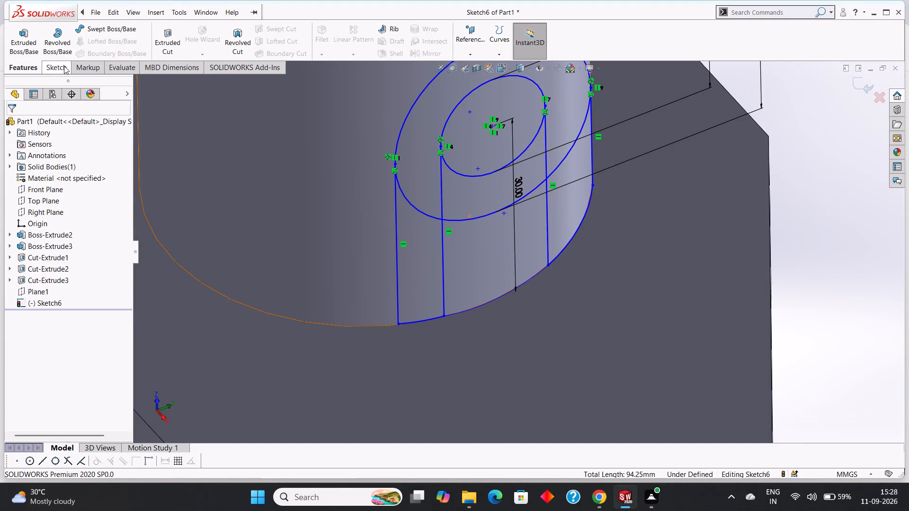
{"action": "left_click", "coordinate": [158, 34]}
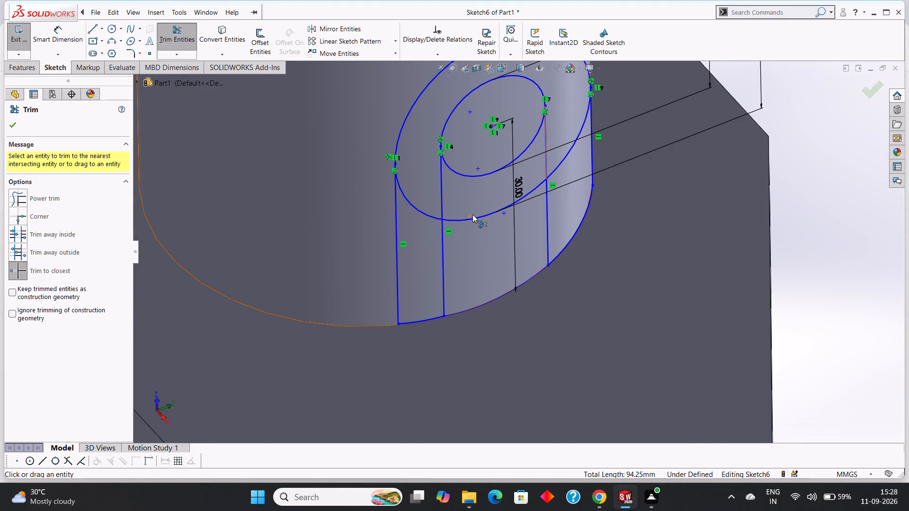
{"action": "left_click", "coordinate": [474, 217]}
{"action": "left_click", "coordinate": [421, 211]}
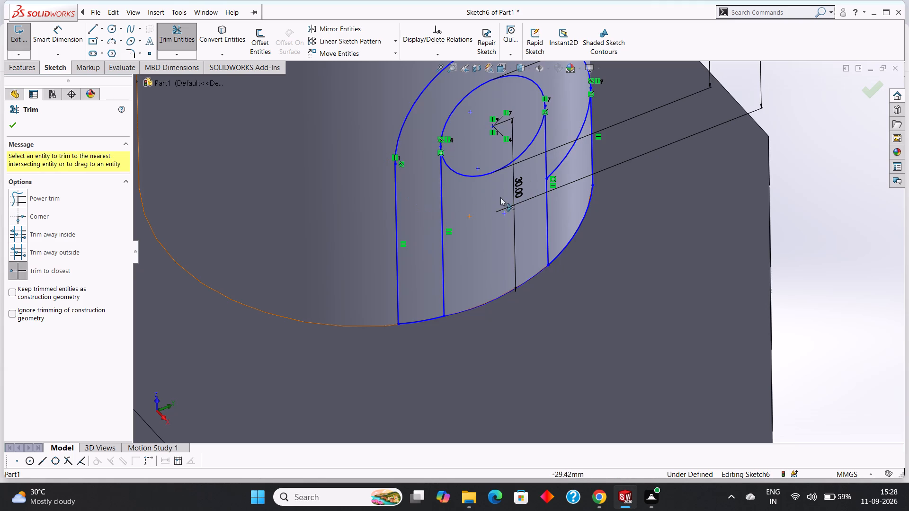
{"action": "left_click", "coordinate": [557, 165]}
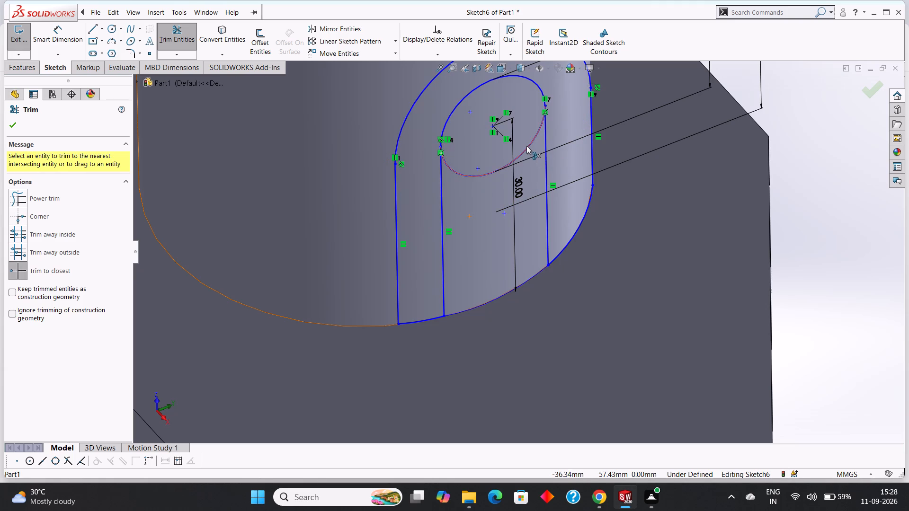
{"action": "left_click", "coordinate": [526, 146]}
{"action": "left_click", "coordinate": [526, 146]}
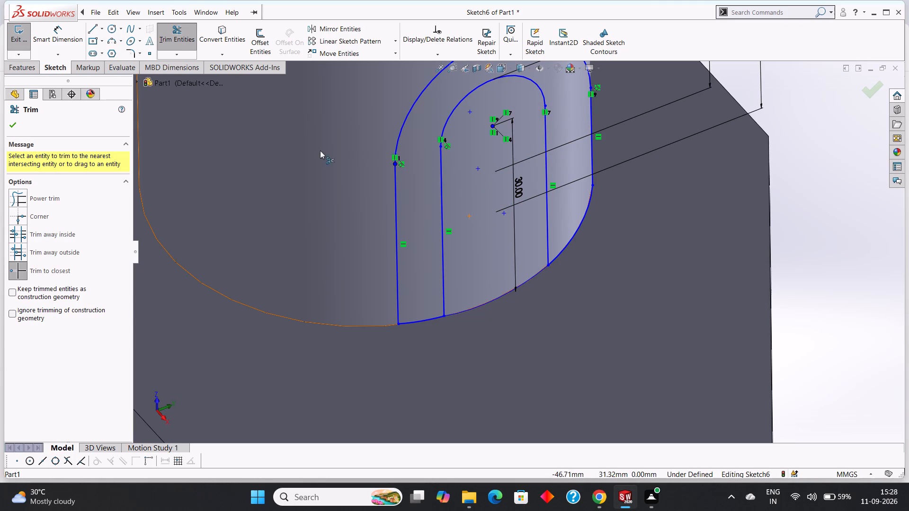
{"action": "key", "text": "Escape"}
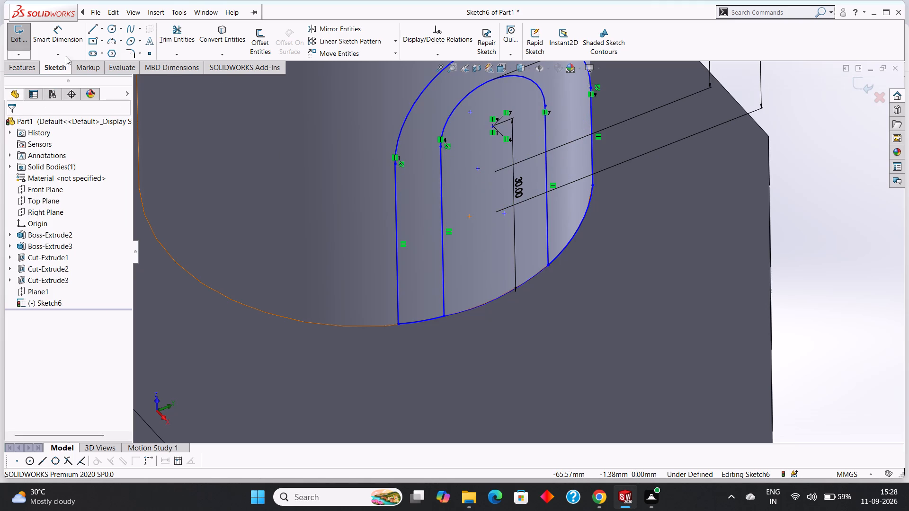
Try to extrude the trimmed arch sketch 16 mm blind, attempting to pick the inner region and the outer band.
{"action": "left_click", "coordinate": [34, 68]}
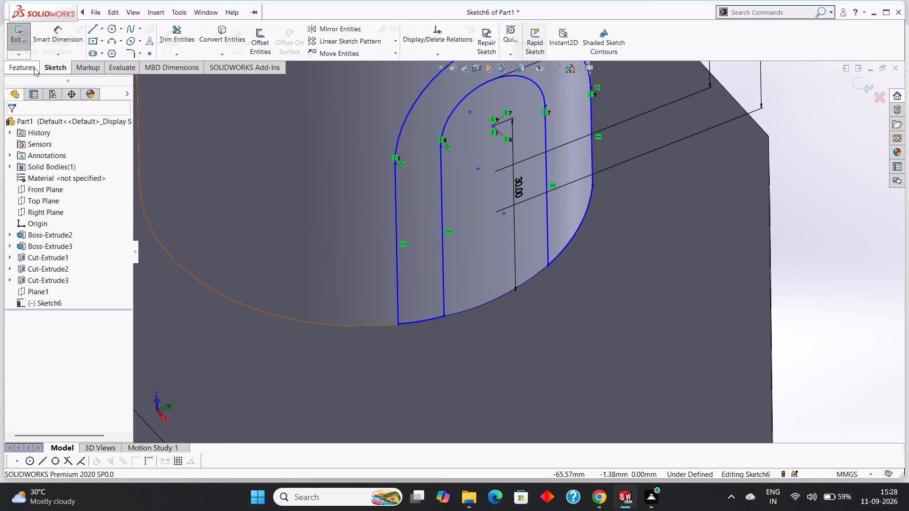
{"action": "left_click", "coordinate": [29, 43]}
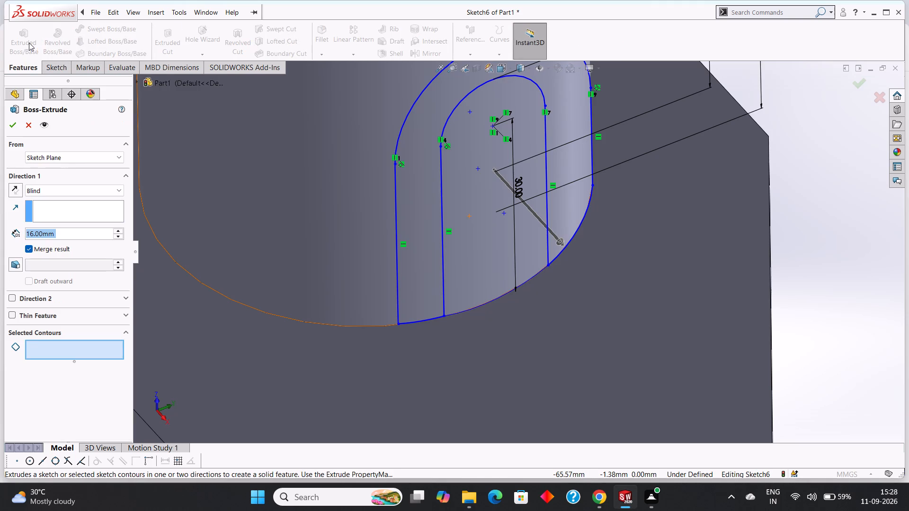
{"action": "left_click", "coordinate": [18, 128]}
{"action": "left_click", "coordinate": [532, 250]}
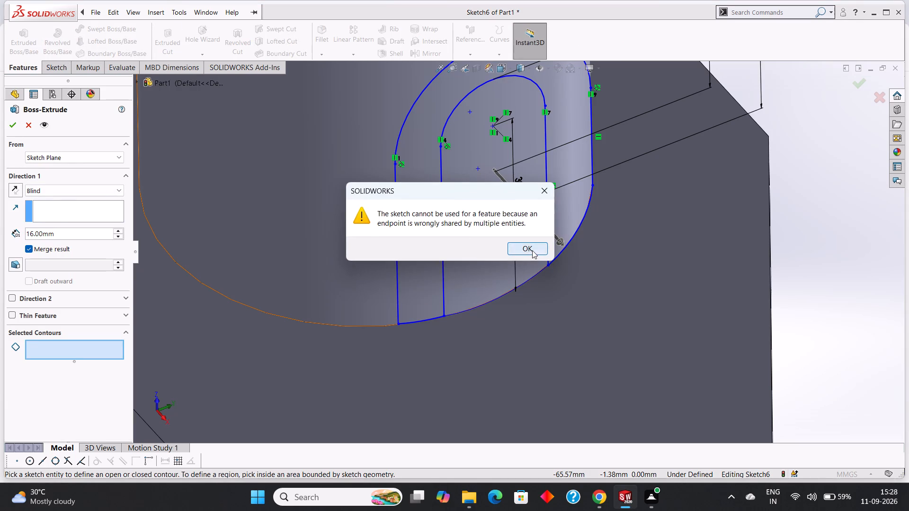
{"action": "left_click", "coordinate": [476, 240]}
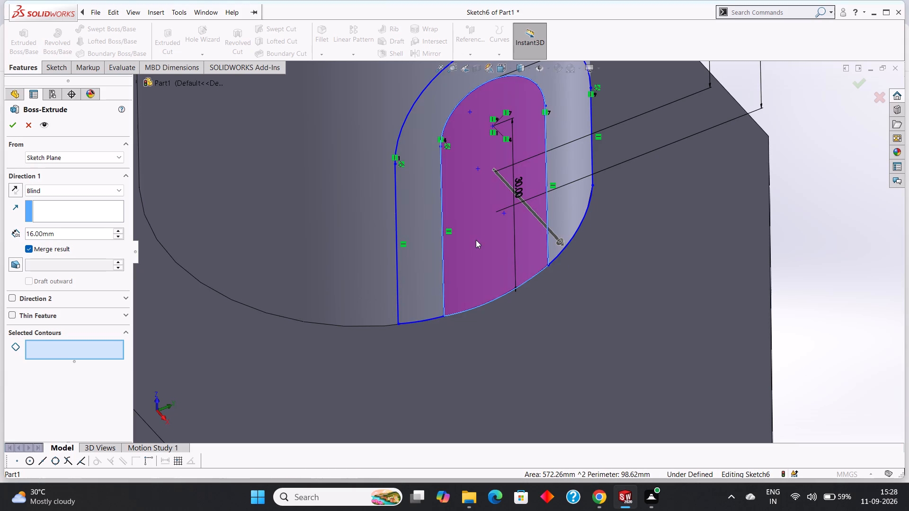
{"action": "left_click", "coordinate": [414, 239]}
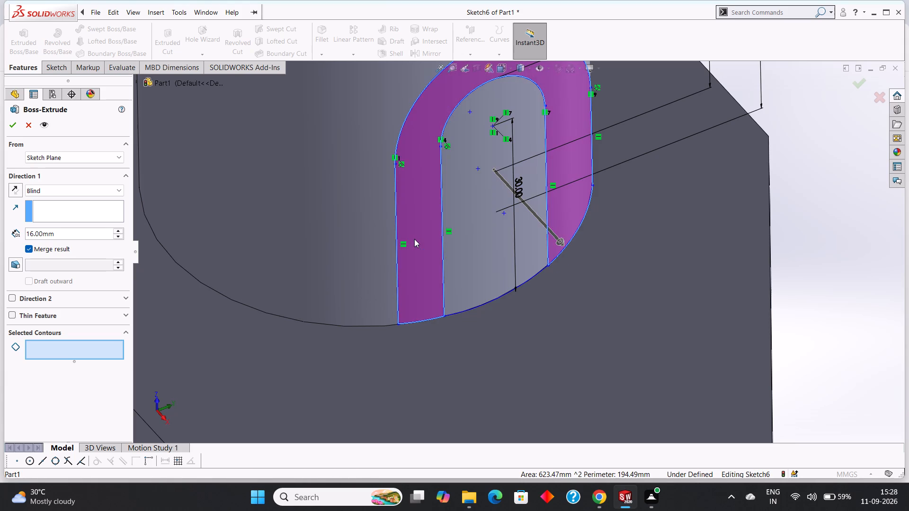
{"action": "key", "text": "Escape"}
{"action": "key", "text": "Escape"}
Reshape the +Y side bottom arc to about 6.4 mm radius, bringing the outer +Y line's lower end down to the boss's base edge.
{"action": "scroll", "coordinate": [533, 224], "scroll_direction": "down", "scroll_amount": 3}
{"action": "scroll", "coordinate": [533, 224], "scroll_direction": "up", "scroll_amount": 6}
{"action": "middle_click_drag", "start_coordinate": [551, 291], "coordinate": [540, 291]}
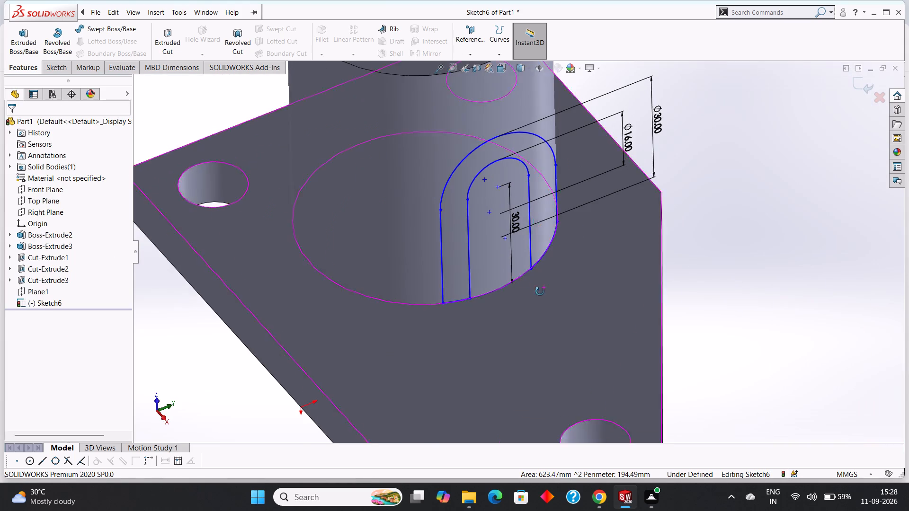
{"action": "middle_click_drag", "start_coordinate": [540, 291], "coordinate": [529, 234]}
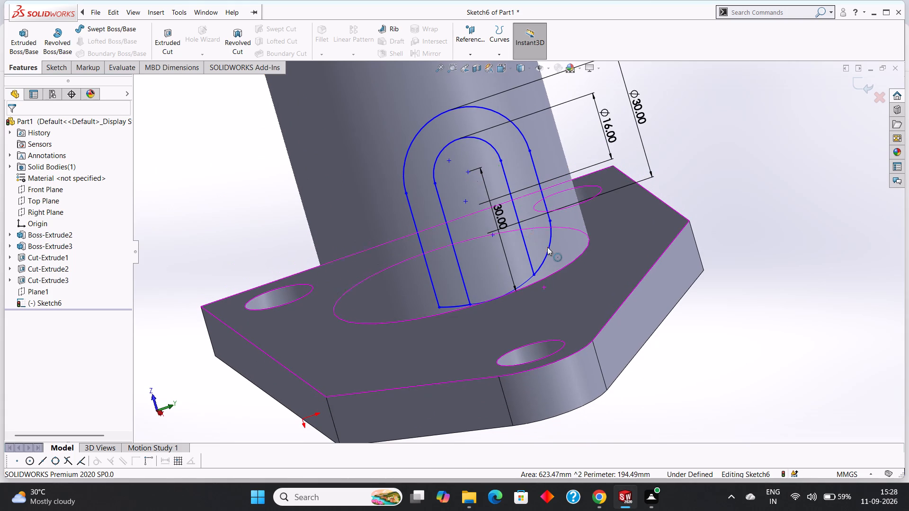
{"action": "left_click_drag", "start_coordinate": [546, 250], "coordinate": [561, 265]}
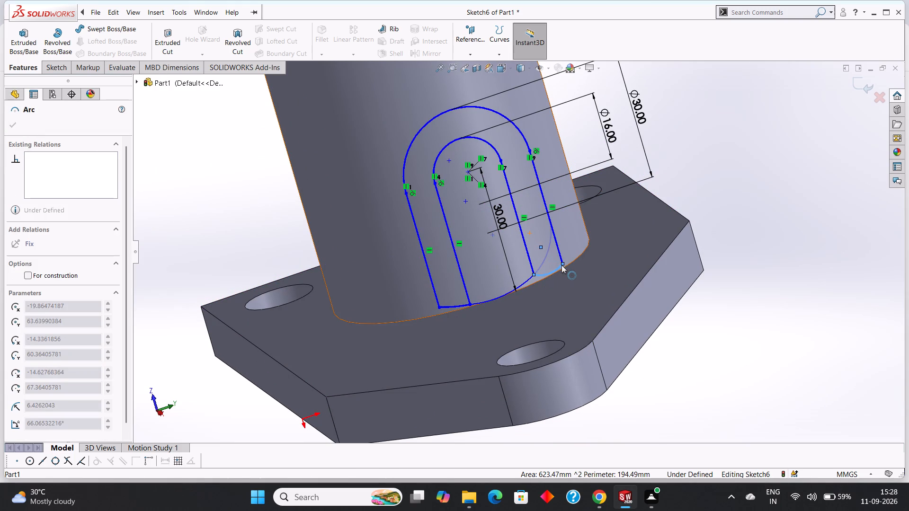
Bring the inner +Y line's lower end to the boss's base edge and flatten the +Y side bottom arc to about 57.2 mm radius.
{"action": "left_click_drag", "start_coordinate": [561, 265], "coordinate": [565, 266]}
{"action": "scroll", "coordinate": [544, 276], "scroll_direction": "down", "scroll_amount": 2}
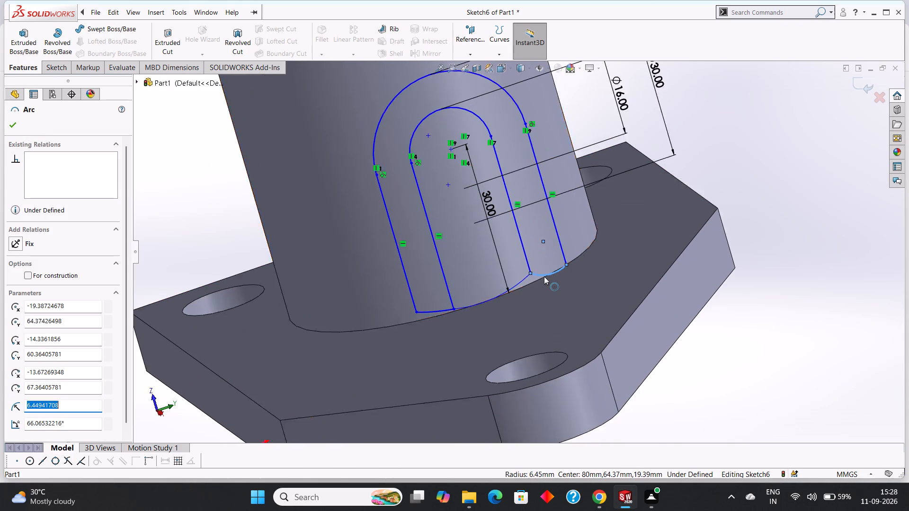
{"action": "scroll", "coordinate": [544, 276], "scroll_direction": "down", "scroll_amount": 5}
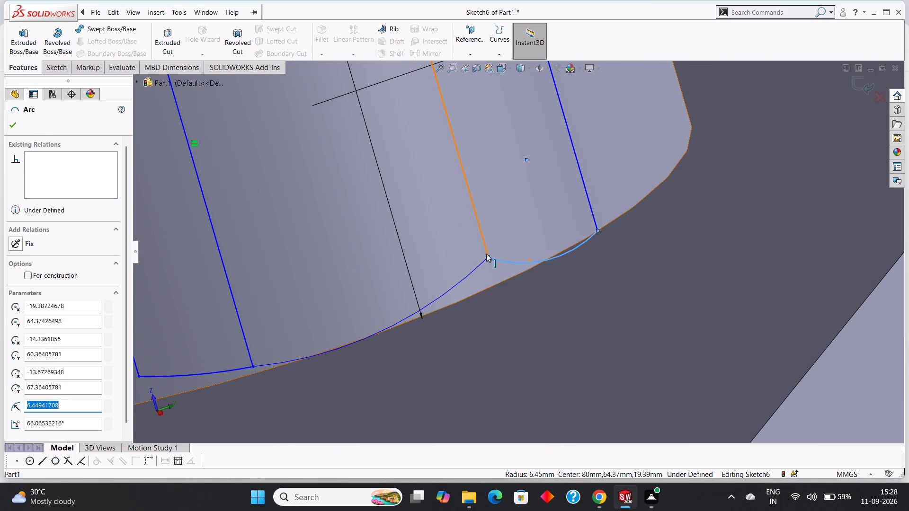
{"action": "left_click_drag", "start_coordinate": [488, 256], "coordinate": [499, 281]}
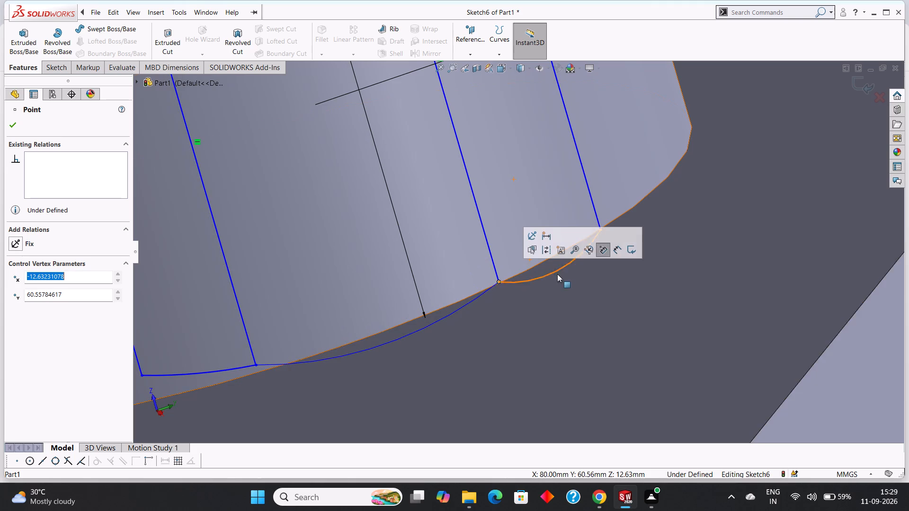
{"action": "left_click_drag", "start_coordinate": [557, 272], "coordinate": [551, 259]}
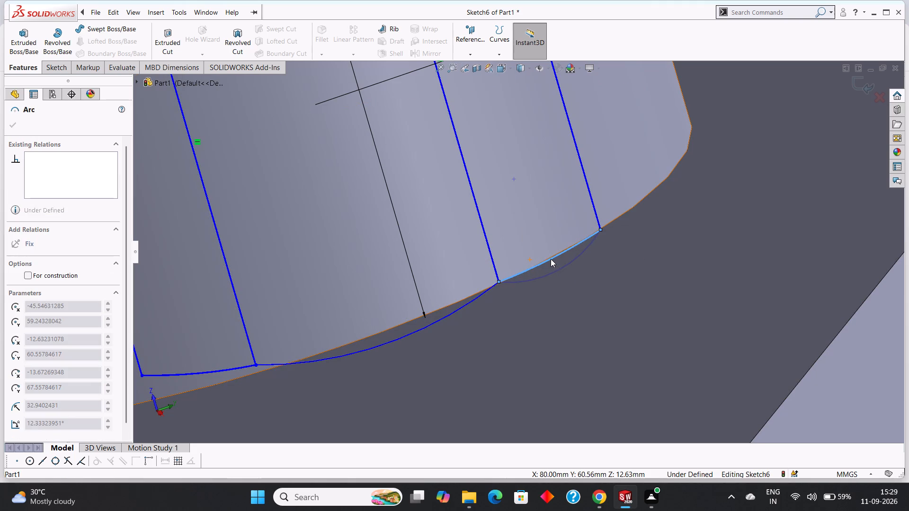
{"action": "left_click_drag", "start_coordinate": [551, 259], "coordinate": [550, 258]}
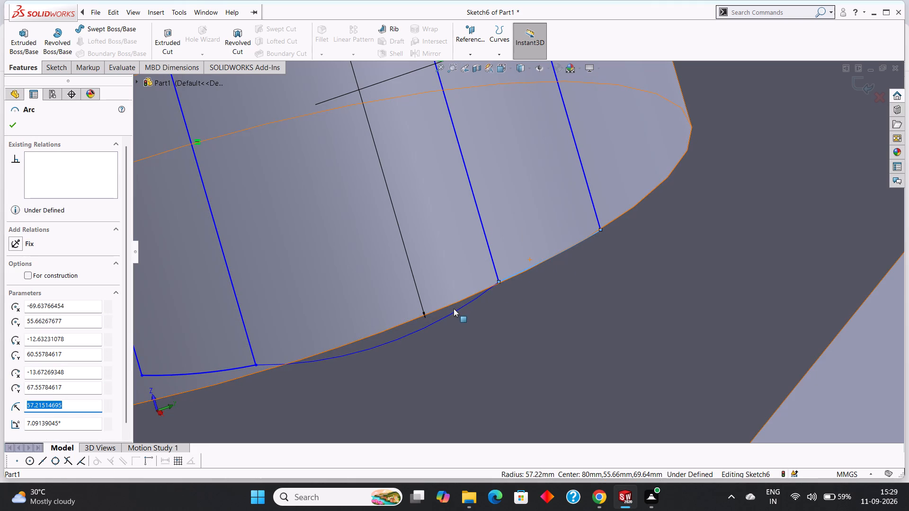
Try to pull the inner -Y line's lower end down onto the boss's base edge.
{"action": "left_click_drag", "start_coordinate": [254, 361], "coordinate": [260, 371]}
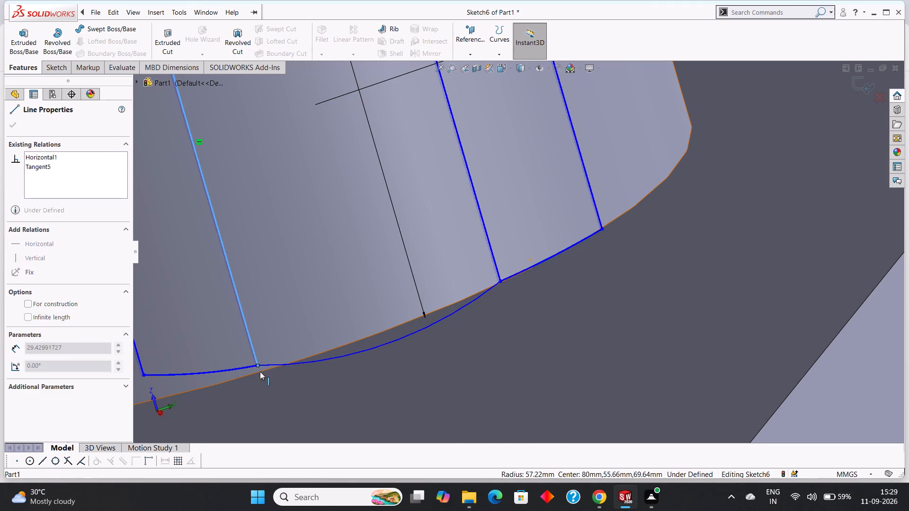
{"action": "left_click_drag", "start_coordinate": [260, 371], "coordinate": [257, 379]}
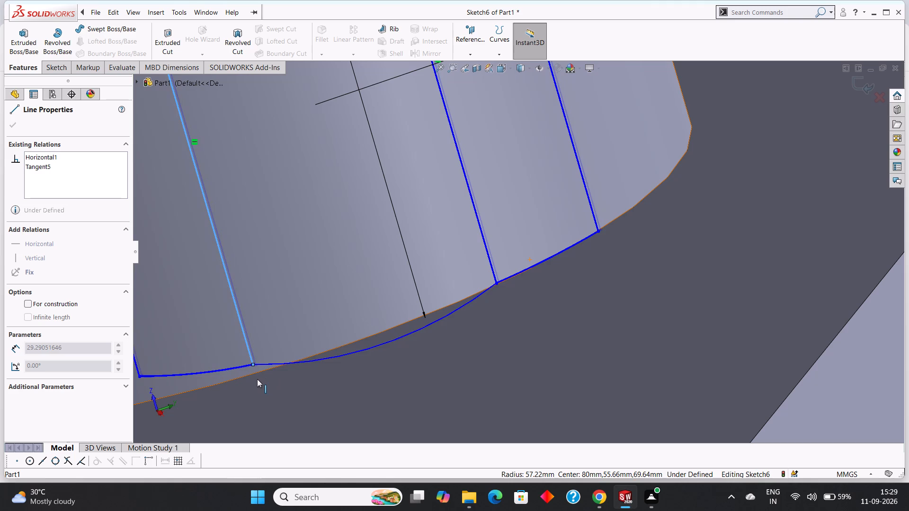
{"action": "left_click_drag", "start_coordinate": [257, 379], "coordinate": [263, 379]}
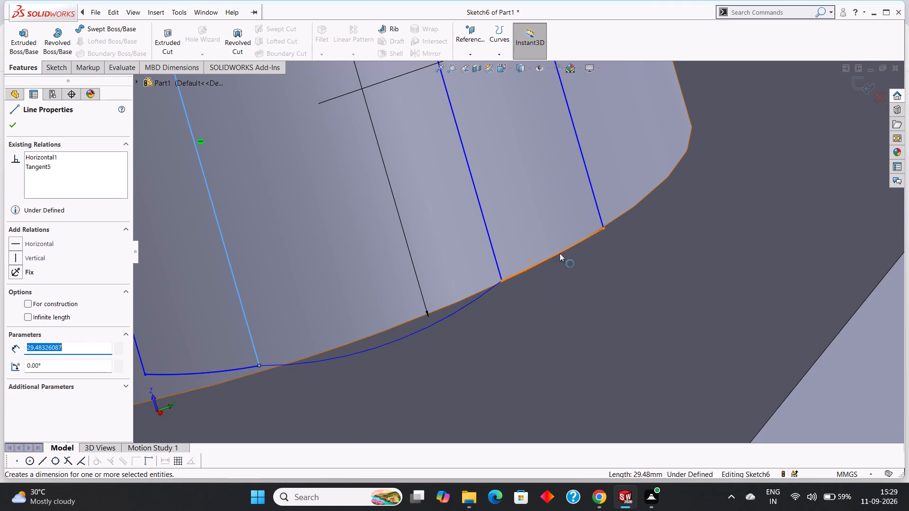
Delete the three bottom arcs joining the lower ends of the four arch side lines.
{"action": "right_click", "coordinate": [560, 253]}
{"action": "left_click", "coordinate": [587, 416]}
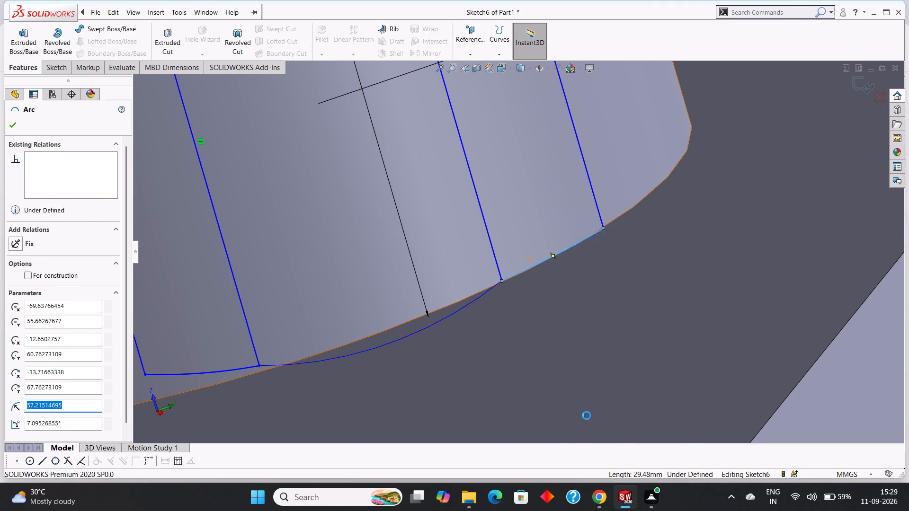
{"action": "right_click", "coordinate": [450, 317]}
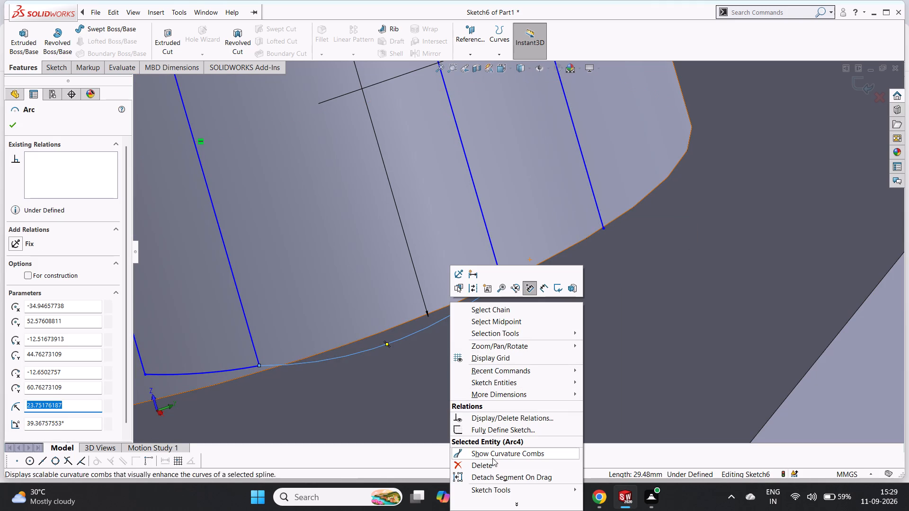
{"action": "left_click", "coordinate": [494, 467]}
{"action": "scroll", "coordinate": [285, 326], "scroll_direction": "up", "scroll_amount": 3}
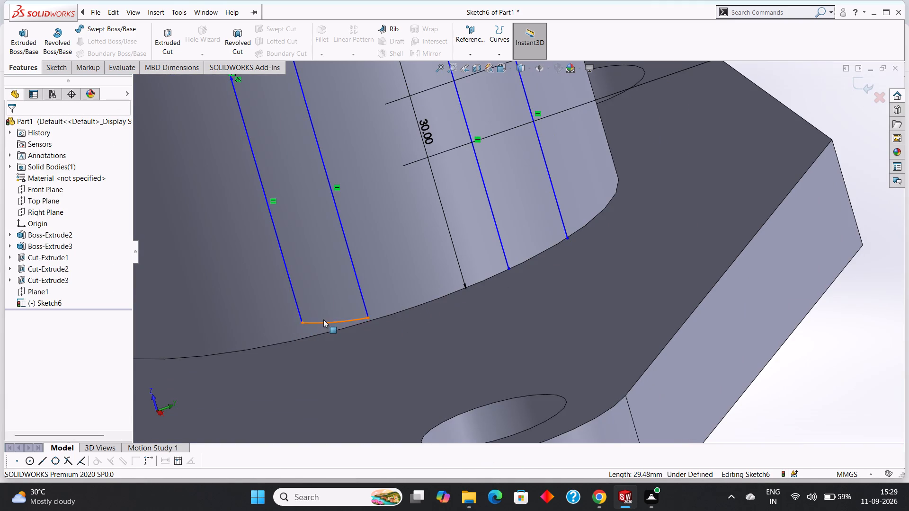
{"action": "right_click", "coordinate": [328, 322]}
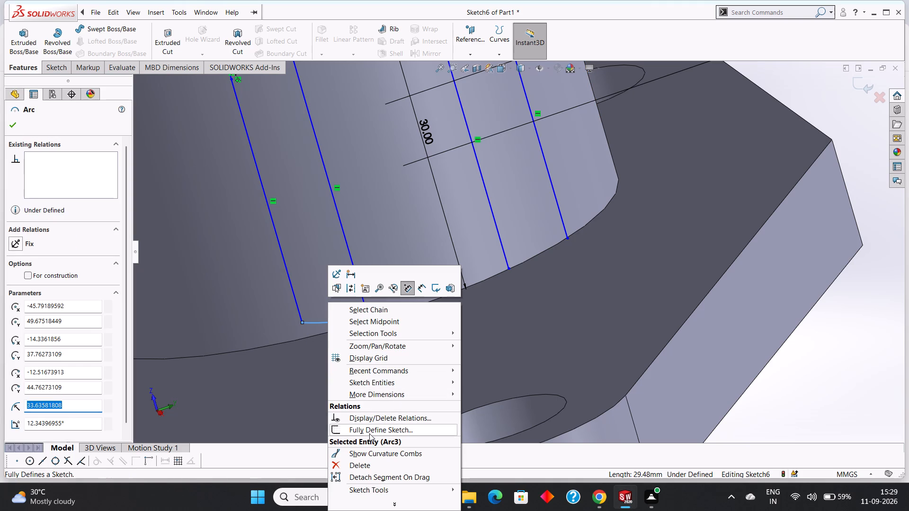
{"action": "left_click", "coordinate": [356, 465]}
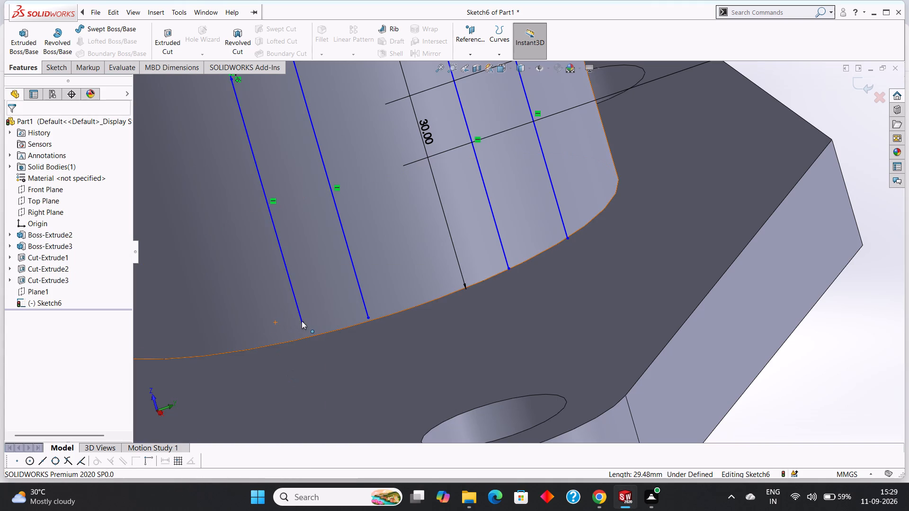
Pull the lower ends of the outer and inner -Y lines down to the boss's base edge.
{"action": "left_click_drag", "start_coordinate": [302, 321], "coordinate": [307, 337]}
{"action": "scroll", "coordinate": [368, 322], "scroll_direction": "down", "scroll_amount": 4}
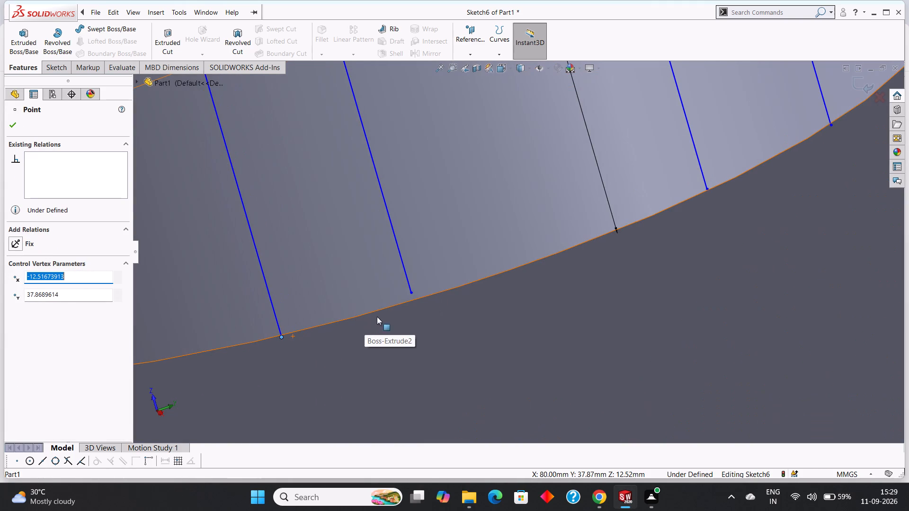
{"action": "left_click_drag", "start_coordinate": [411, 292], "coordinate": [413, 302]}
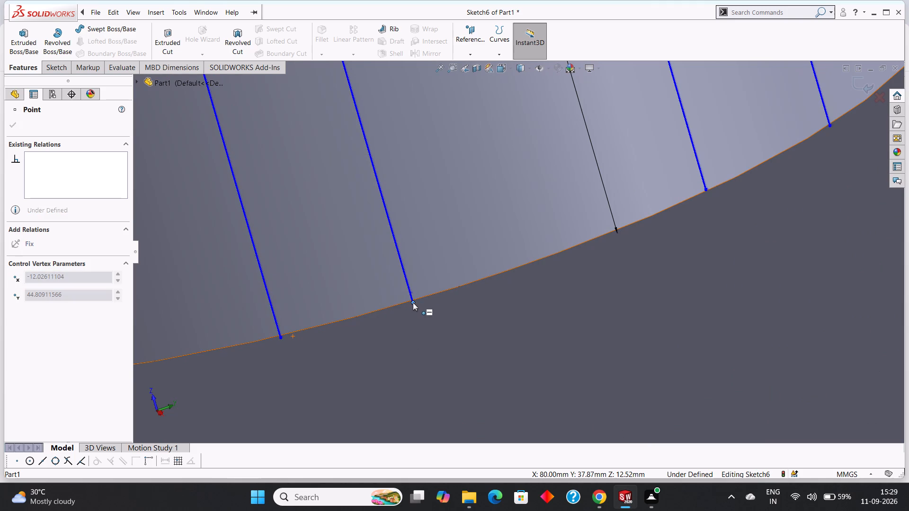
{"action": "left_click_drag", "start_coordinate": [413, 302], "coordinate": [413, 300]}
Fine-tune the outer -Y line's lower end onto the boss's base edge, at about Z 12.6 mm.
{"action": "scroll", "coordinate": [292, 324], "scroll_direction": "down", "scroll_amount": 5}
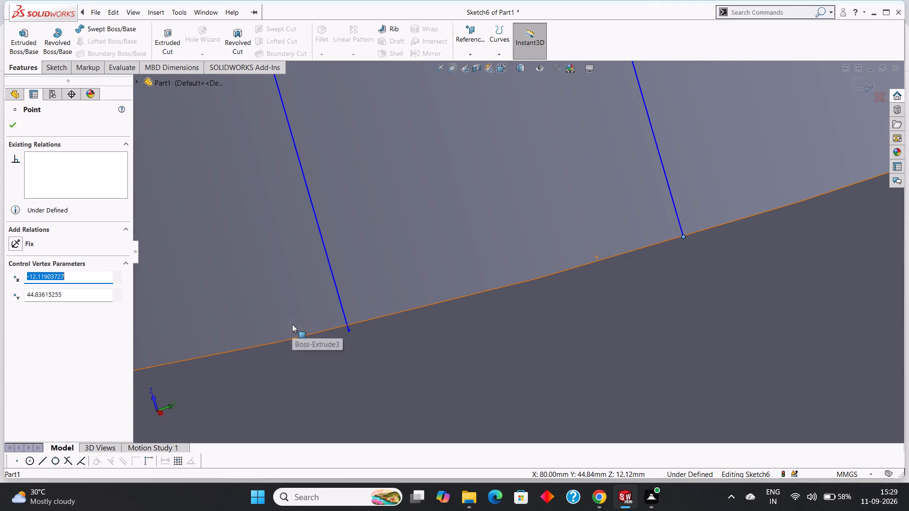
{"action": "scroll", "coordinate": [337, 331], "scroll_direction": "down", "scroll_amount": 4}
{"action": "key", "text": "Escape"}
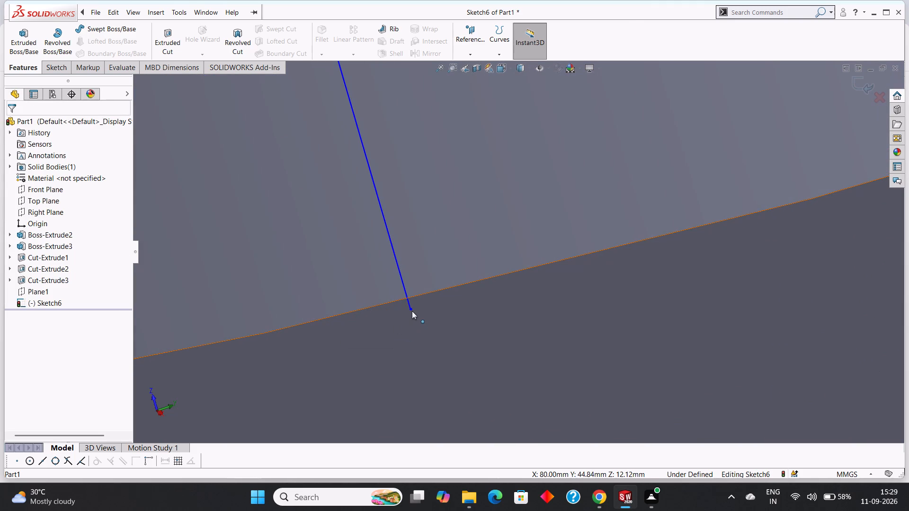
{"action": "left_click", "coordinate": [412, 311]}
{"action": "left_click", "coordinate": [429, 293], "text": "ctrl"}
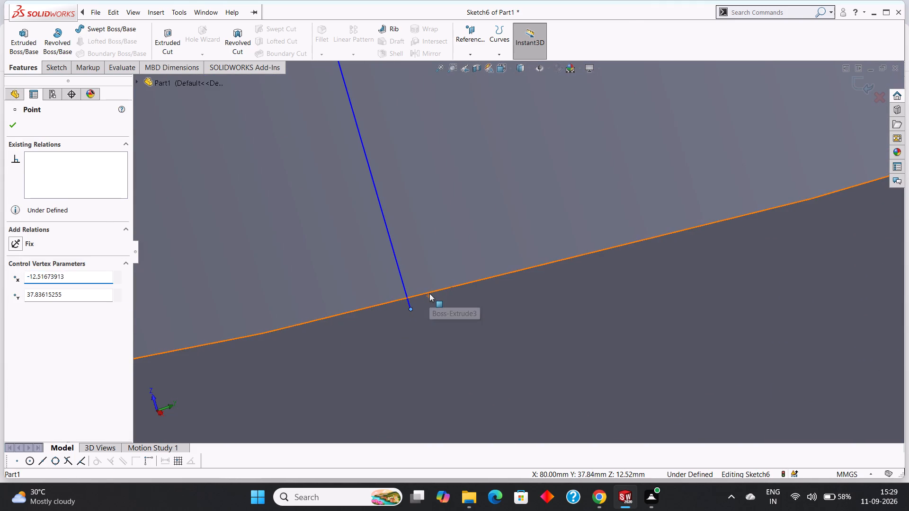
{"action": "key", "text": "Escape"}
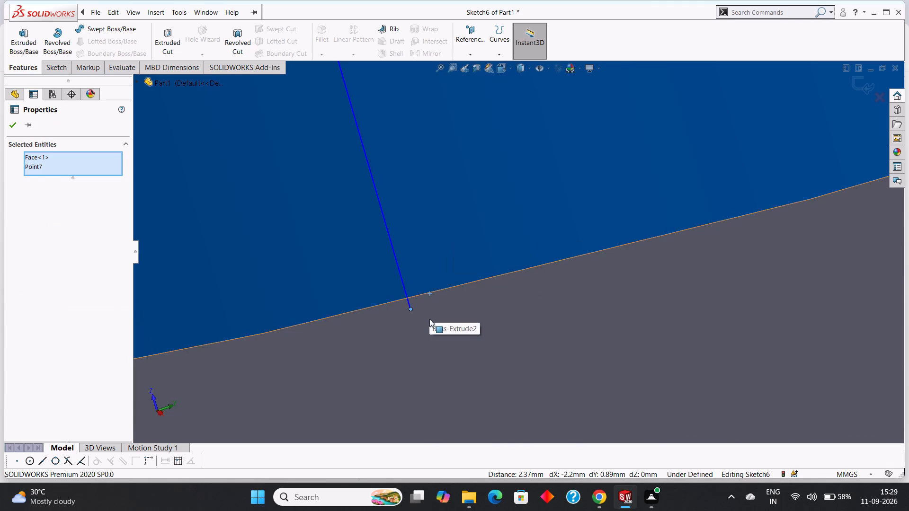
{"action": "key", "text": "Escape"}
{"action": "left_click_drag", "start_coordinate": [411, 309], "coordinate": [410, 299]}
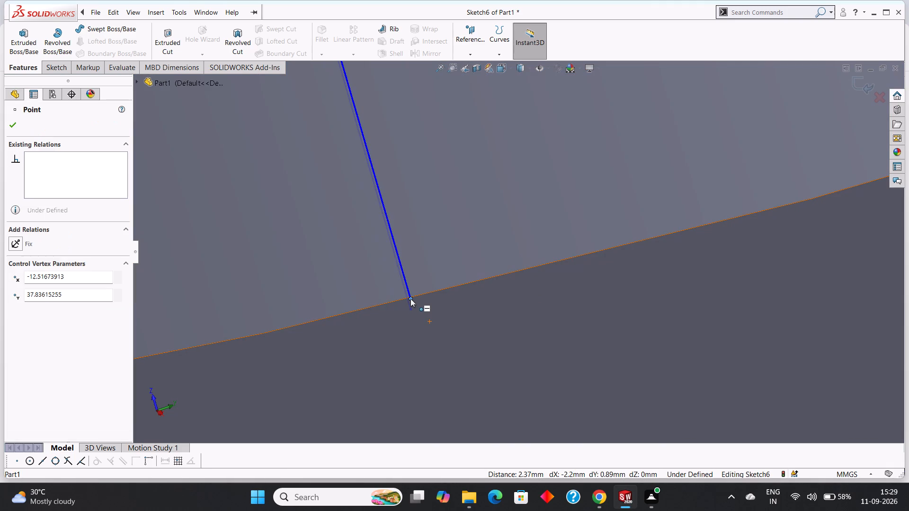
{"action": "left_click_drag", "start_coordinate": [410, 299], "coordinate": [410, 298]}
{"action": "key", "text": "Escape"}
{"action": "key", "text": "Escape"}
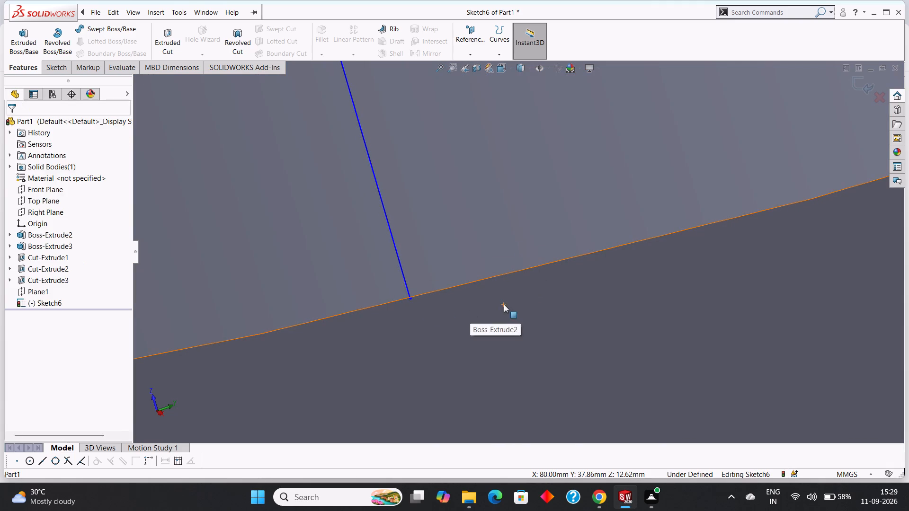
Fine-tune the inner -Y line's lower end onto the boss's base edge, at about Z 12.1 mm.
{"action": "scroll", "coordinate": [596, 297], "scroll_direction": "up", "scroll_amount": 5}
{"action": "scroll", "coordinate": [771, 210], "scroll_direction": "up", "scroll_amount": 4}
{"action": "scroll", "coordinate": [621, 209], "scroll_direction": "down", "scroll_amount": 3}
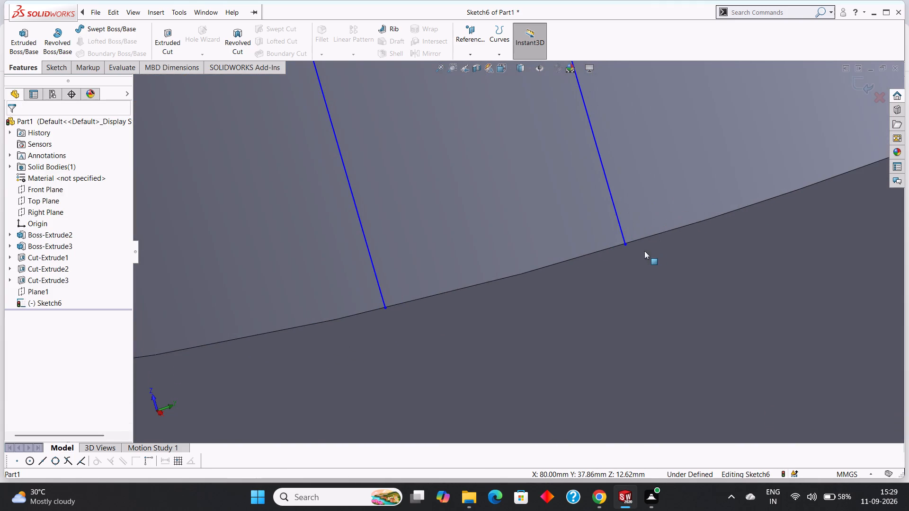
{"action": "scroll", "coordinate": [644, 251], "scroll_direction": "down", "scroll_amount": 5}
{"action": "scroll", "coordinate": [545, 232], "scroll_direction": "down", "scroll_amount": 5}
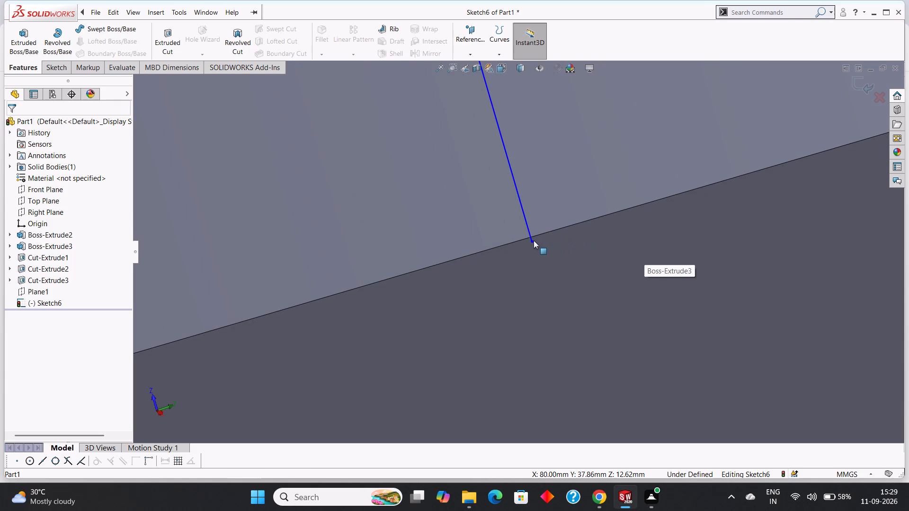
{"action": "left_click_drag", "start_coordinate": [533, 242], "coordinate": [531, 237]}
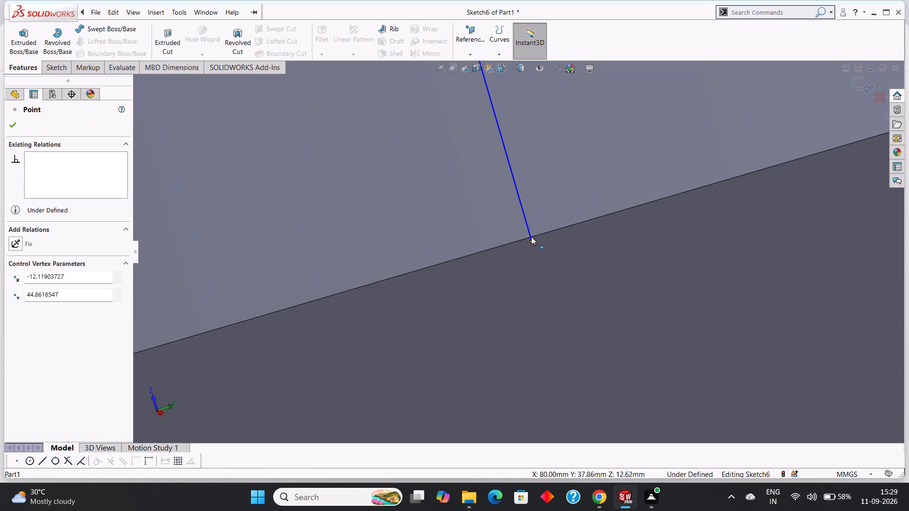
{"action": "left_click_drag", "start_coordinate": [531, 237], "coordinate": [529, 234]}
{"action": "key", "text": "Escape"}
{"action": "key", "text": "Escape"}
Extend the inner and outer +Y lines slightly past the boss's base edge, to about Z 12.0 mm and Z 13.1 mm.
{"action": "scroll", "coordinate": [595, 244], "scroll_direction": "up", "scroll_amount": 5}
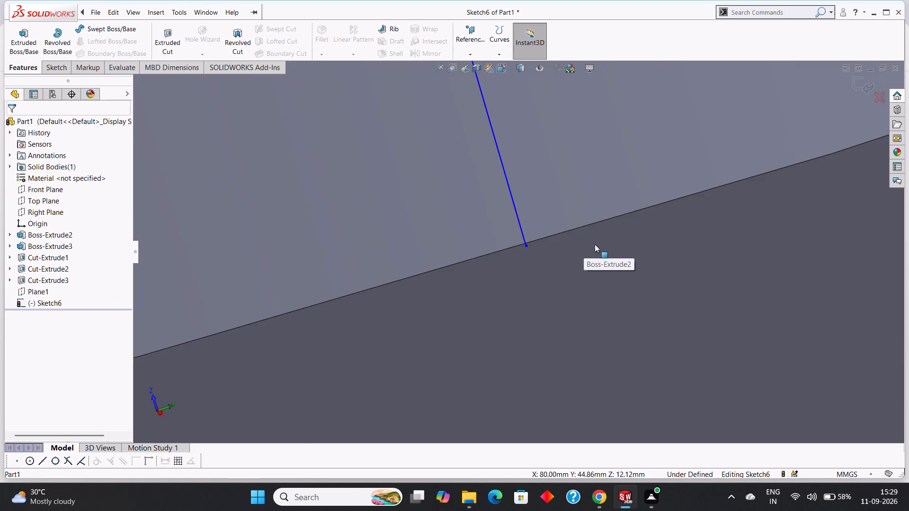
{"action": "scroll", "coordinate": [595, 244], "scroll_direction": "up", "scroll_amount": 13}
{"action": "scroll", "coordinate": [659, 198], "scroll_direction": "down", "scroll_amount": 3}
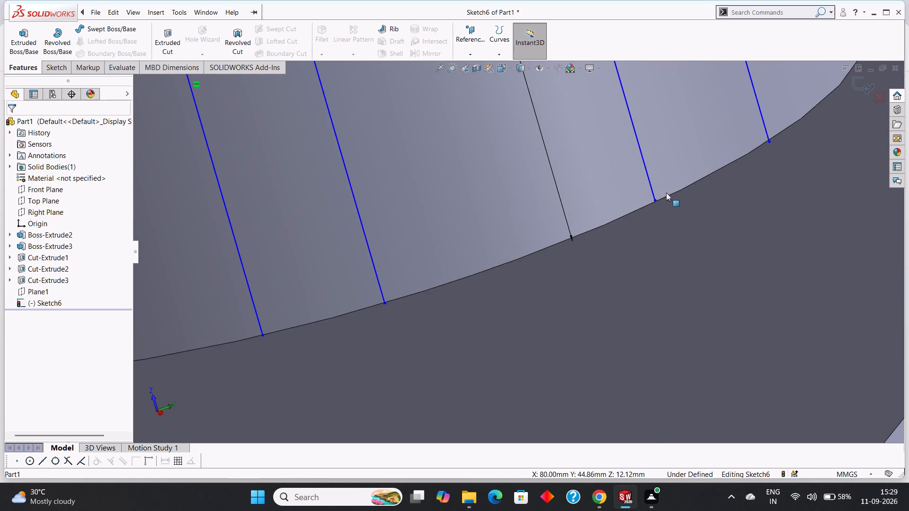
{"action": "scroll", "coordinate": [659, 193], "scroll_direction": "down", "scroll_amount": 4}
{"action": "scroll", "coordinate": [608, 220], "scroll_direction": "down", "scroll_amount": 4}
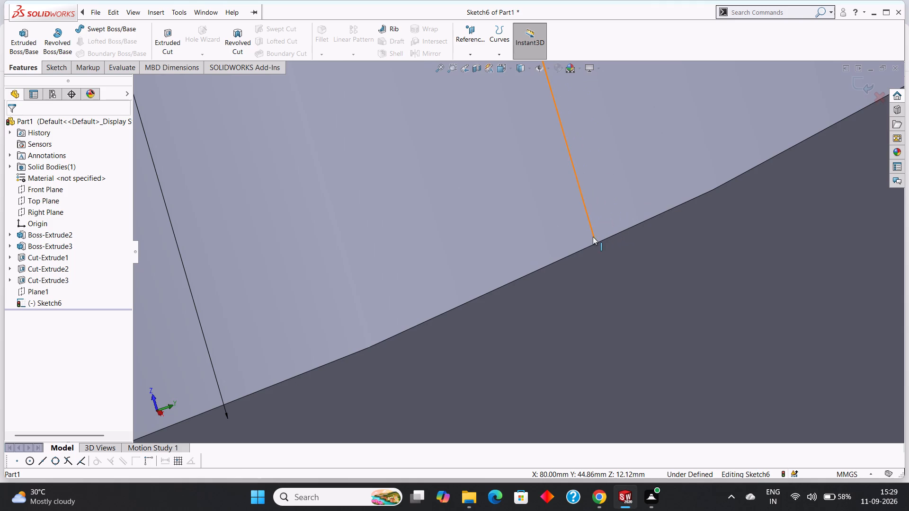
{"action": "left_click_drag", "start_coordinate": [593, 237], "coordinate": [612, 294]}
{"action": "key", "text": "Escape"}
{"action": "left_click_drag", "start_coordinate": [596, 238], "coordinate": [613, 298]}
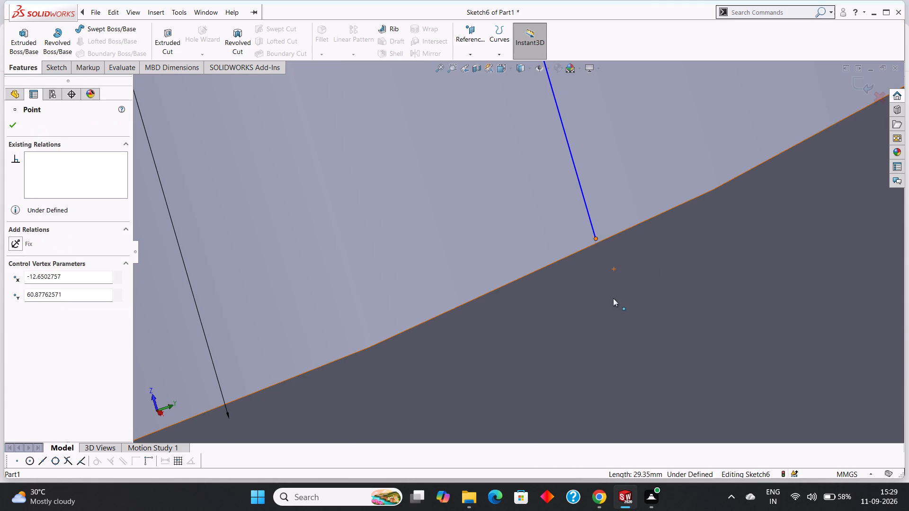
{"action": "left_click_drag", "start_coordinate": [613, 298], "coordinate": [610, 291]}
{"action": "scroll", "coordinate": [654, 276], "scroll_direction": "up", "scroll_amount": 5}
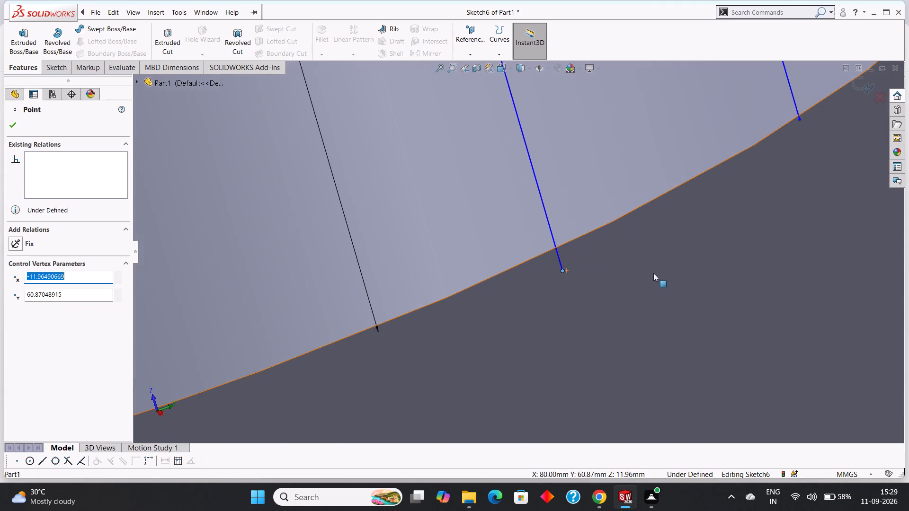
{"action": "scroll", "coordinate": [681, 216], "scroll_direction": "up", "scroll_amount": 3}
{"action": "left_click_drag", "start_coordinate": [680, 173], "coordinate": [683, 186]}
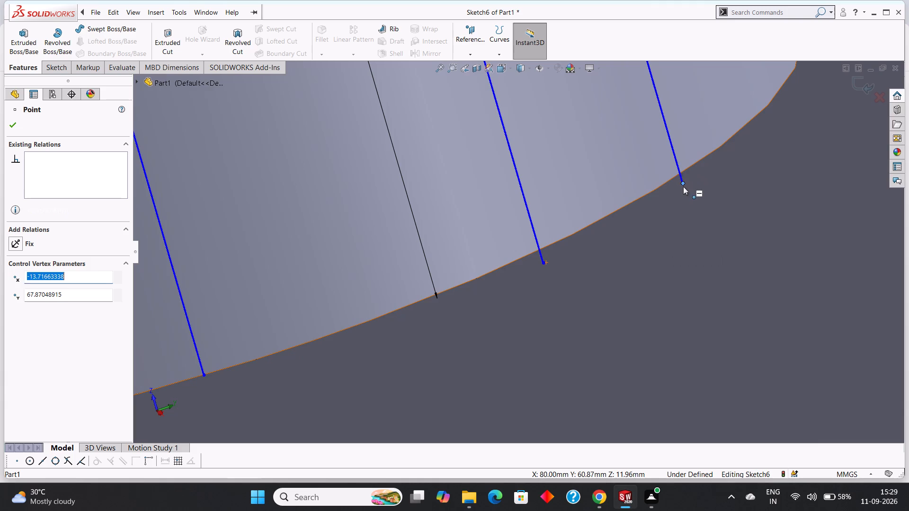
{"action": "left_click_drag", "start_coordinate": [683, 186], "coordinate": [684, 187]}
Extend the inner and outer -Y lines slightly past the boss's base edge, to about Z 11.6 mm and Z 12.0 mm.
{"action": "scroll", "coordinate": [684, 198], "scroll_direction": "up", "scroll_amount": 5}
{"action": "scroll", "coordinate": [379, 310], "scroll_direction": "down", "scroll_amount": 5}
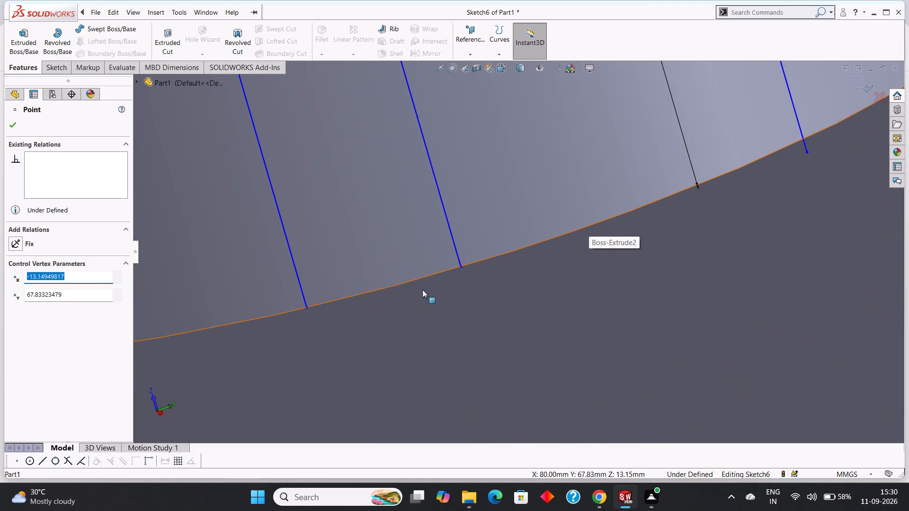
{"action": "left_click_drag", "start_coordinate": [462, 268], "coordinate": [465, 278]}
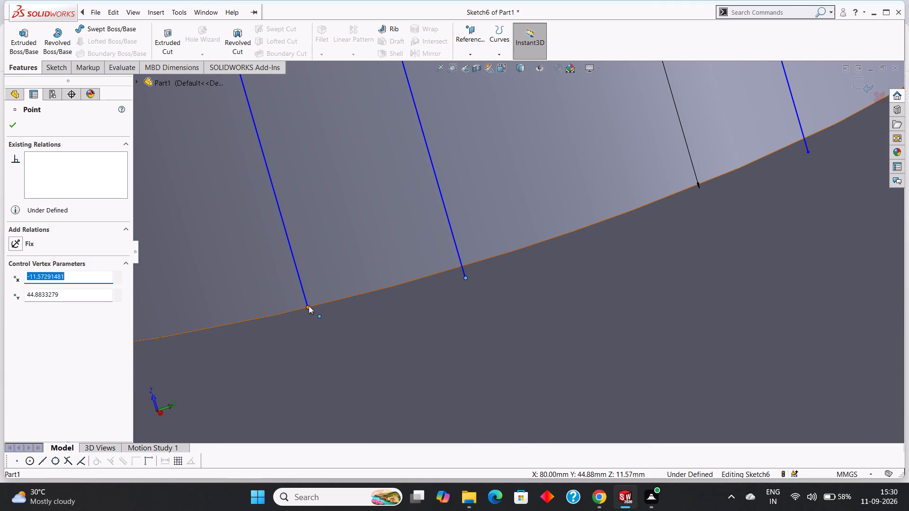
{"action": "left_click_drag", "start_coordinate": [308, 306], "coordinate": [314, 323]}
{"action": "key", "text": "Escape"}
{"action": "key", "text": "Escape"}
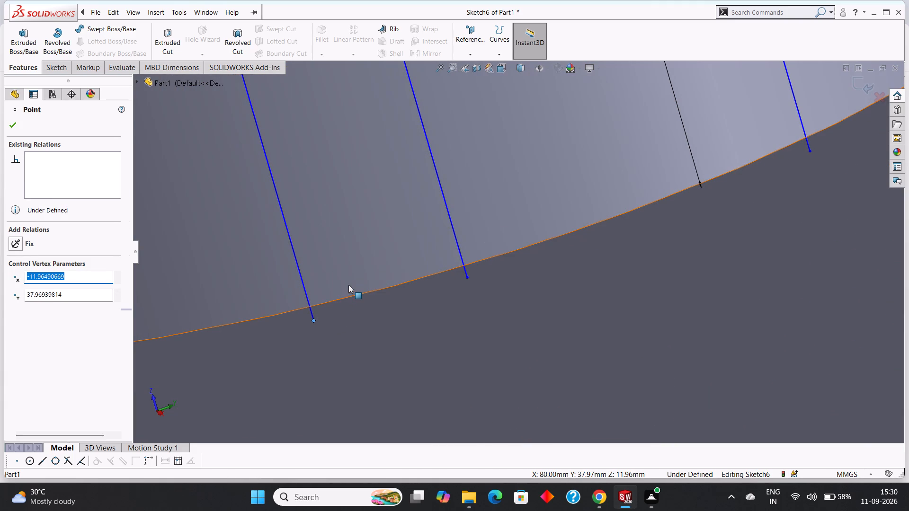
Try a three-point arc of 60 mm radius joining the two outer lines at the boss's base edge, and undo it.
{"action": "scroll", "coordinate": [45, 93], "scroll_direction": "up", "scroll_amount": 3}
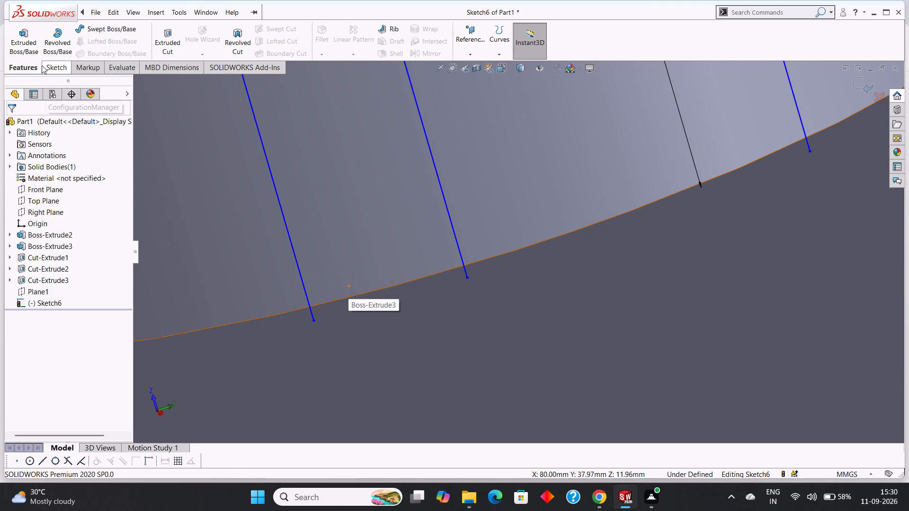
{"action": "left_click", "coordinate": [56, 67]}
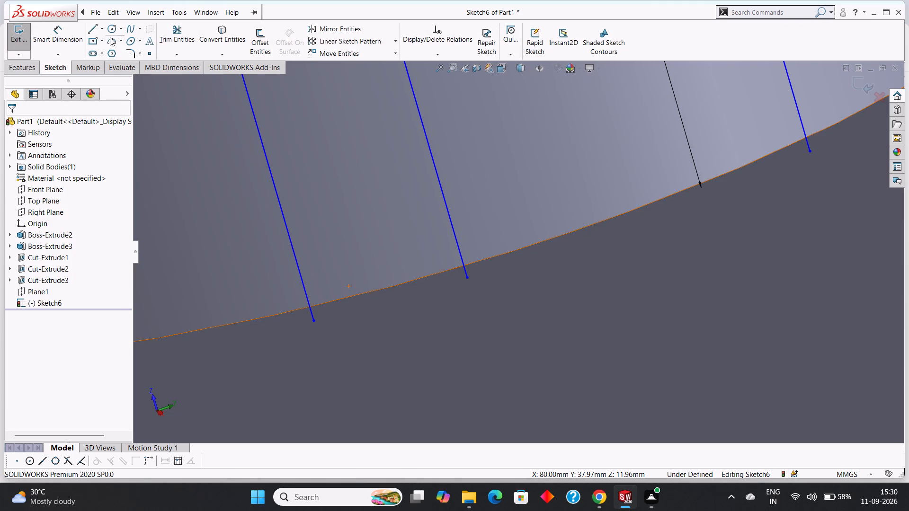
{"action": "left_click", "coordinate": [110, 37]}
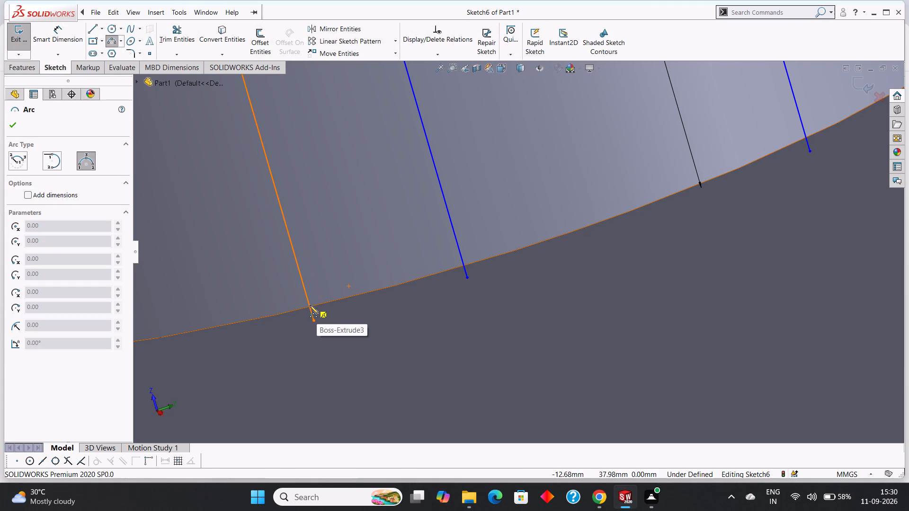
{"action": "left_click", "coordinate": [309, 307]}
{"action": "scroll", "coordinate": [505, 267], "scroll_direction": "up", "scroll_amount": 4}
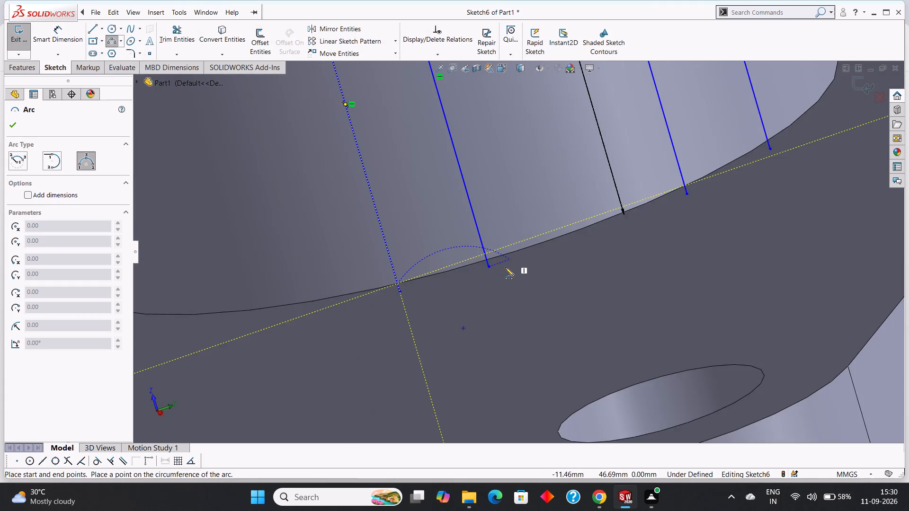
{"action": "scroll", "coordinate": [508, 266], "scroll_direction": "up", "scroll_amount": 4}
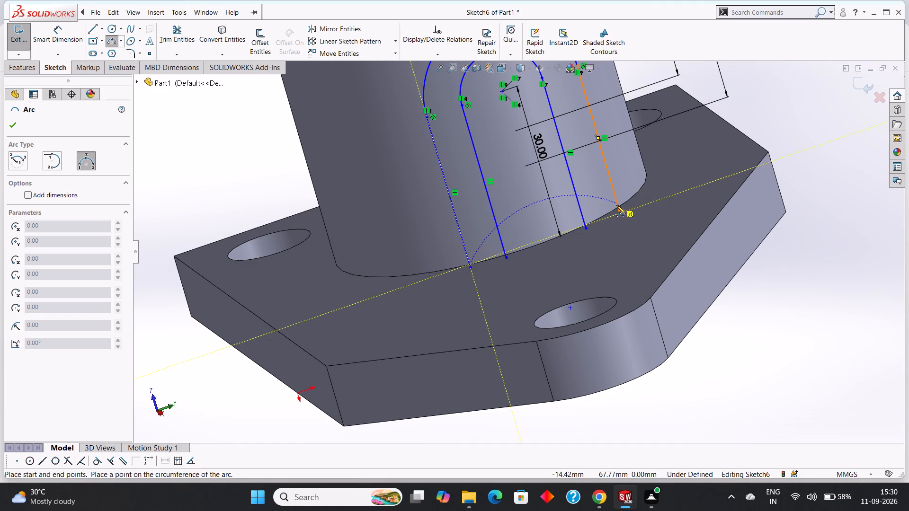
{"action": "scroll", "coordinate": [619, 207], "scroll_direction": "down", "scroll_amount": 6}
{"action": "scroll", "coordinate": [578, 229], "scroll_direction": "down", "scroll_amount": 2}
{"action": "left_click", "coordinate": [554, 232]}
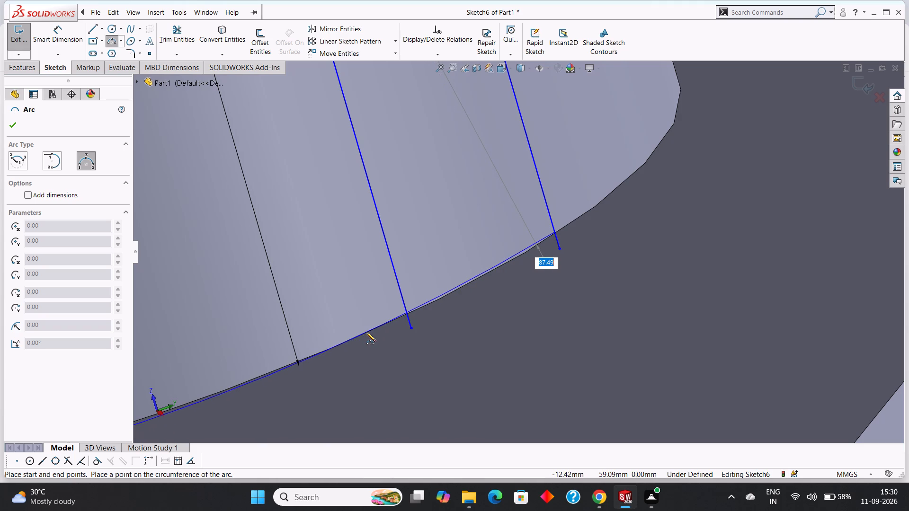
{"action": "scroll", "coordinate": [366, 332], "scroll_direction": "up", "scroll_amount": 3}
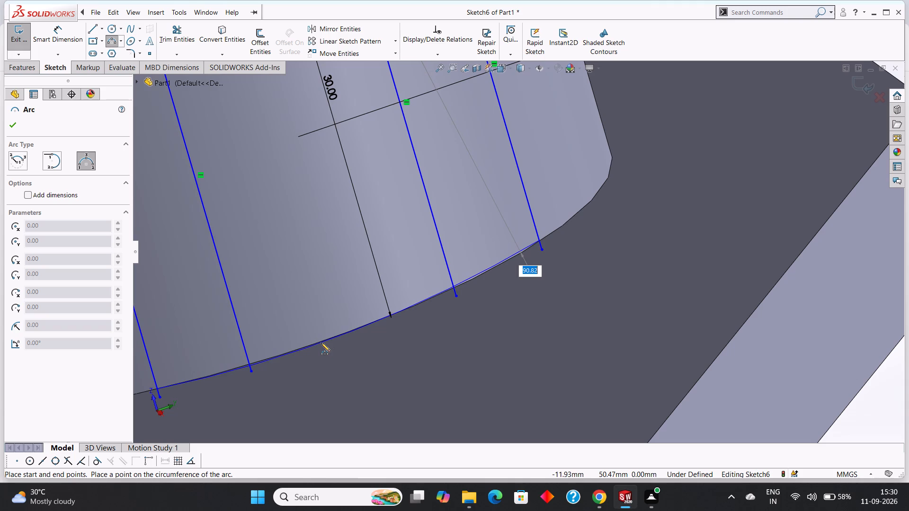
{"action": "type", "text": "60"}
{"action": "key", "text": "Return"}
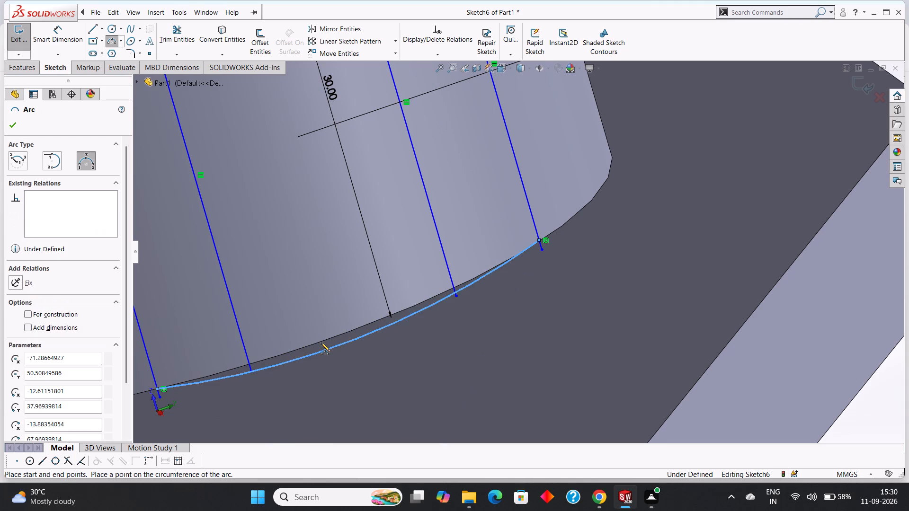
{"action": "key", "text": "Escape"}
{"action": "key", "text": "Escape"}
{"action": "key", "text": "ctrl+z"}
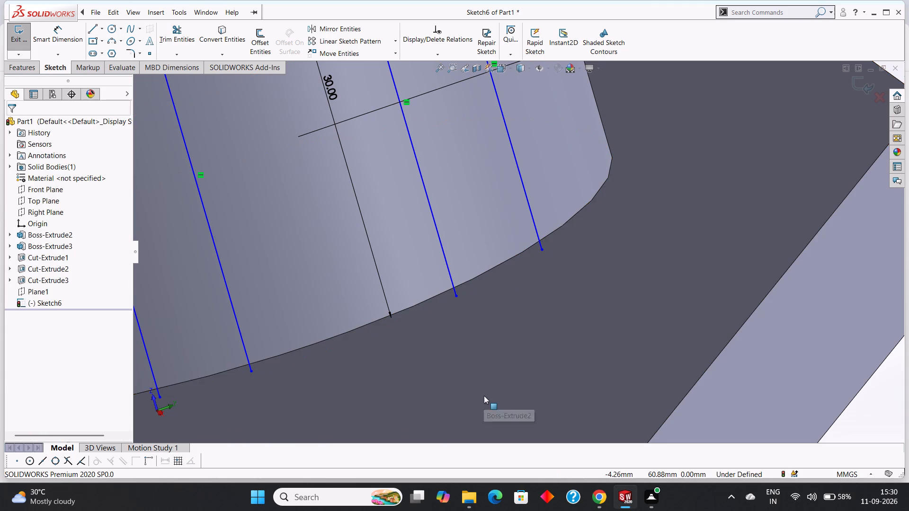
Undo the arch sketch edits back to the plain concentric 30 mm and 16 mm circles, removing all side lines and arcs.
{"action": "scroll", "coordinate": [473, 369], "scroll_direction": "up", "scroll_amount": 8}
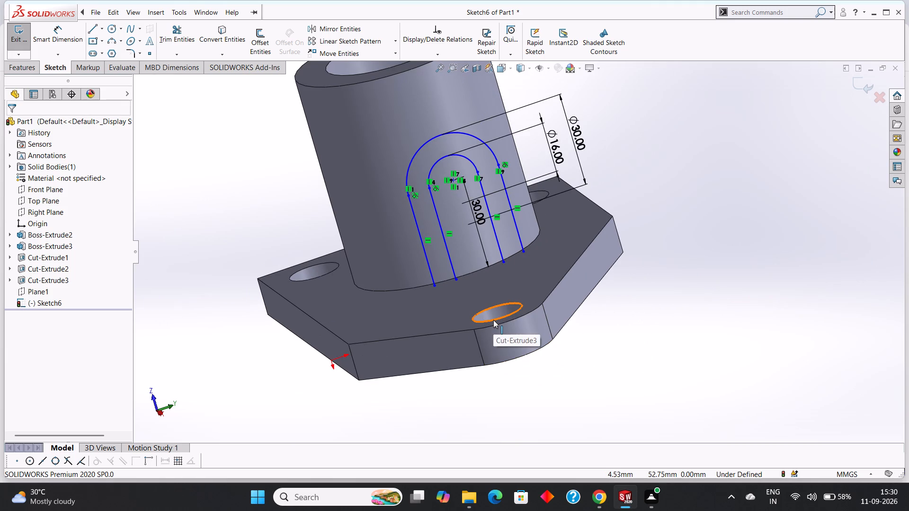
{"action": "scroll", "coordinate": [493, 320], "scroll_direction": "down", "scroll_amount": 1}
{"action": "scroll", "coordinate": [433, 270], "scroll_direction": "down", "scroll_amount": 4}
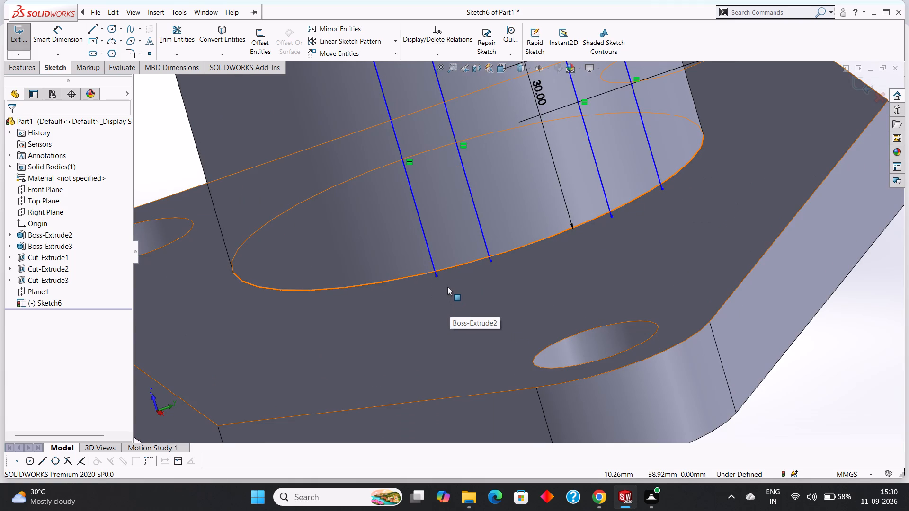
{"action": "key", "text": "Escape"}
{"action": "key", "text": "ctrl+z"}
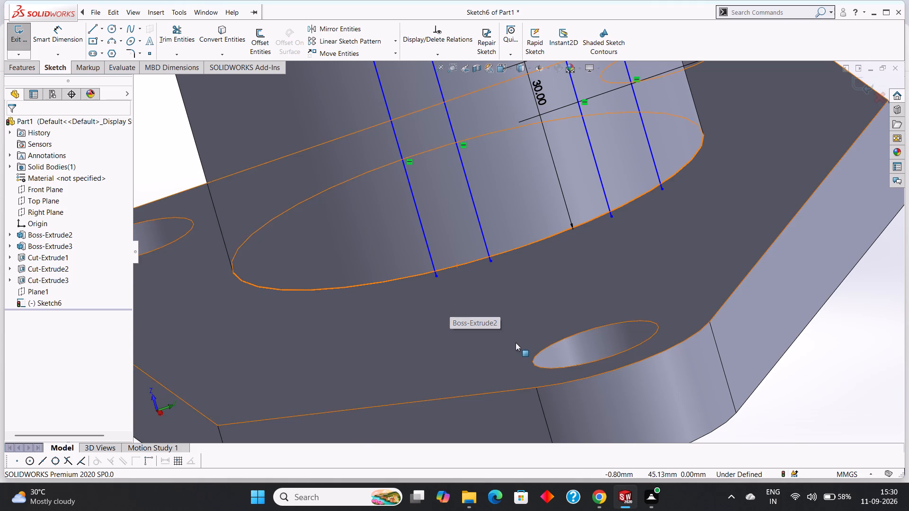
{"action": "key", "text": "ctrl+z"}
{"action": "key", "text": "ctrl+z"}
{"action": "key", "text": "ctrl+z"}
{"action": "key", "text": "ctrl+z"}
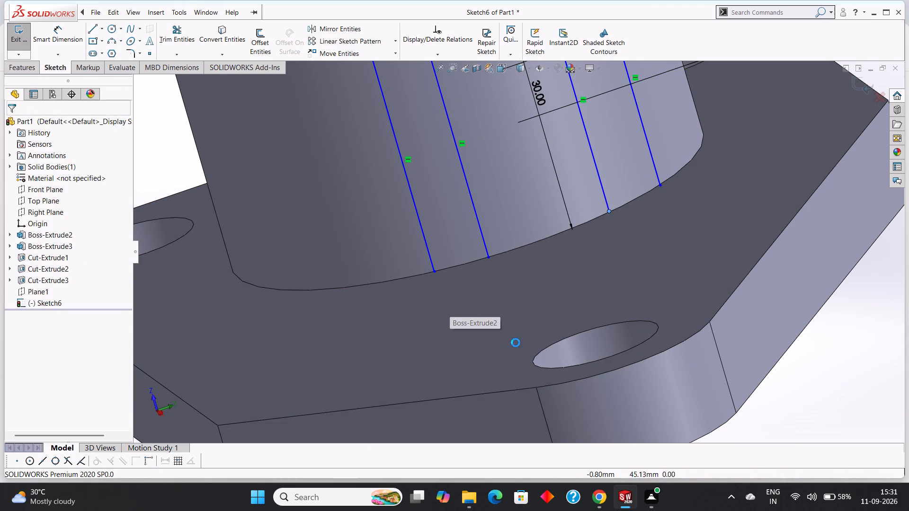
{"action": "key", "text": "ctrl+z"}
{"action": "key", "text": "ctrl+z"}
{"action": "key", "text": "ctrl+z"}
{"action": "key", "text": "ctrl+z"}
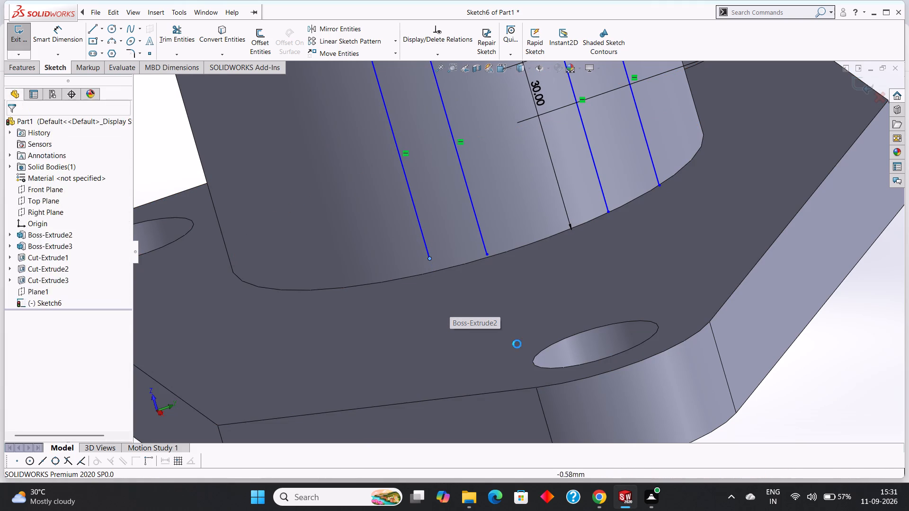
{"action": "key", "text": "ctrl+z"}
{"action": "key", "text": "ctrl+z"}
{"action": "key", "text": "ctrl+z"}
{"action": "key", "text": "ctrl+z"}
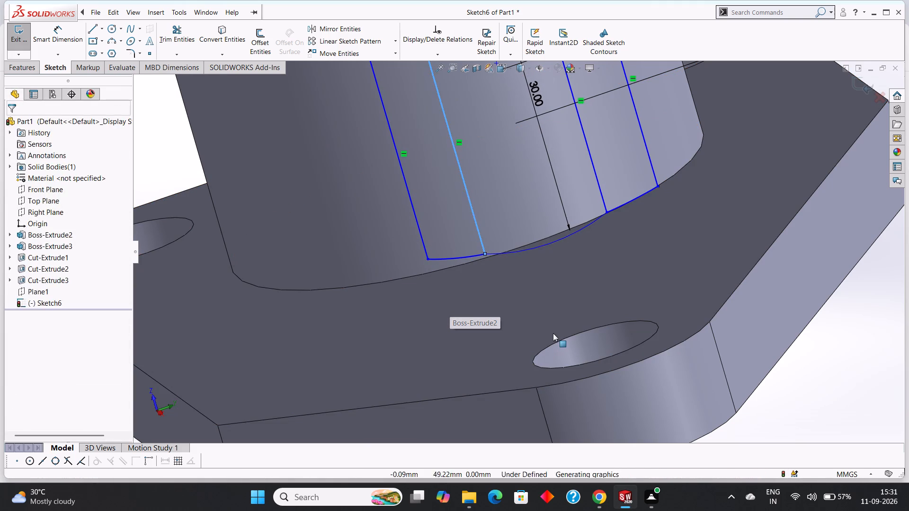
{"action": "key", "text": "ctrl+z"}
{"action": "key", "text": "ctrl+z"}
{"action": "key", "text": "ctrl+z"}
{"action": "key", "text": "ctrl+z"}
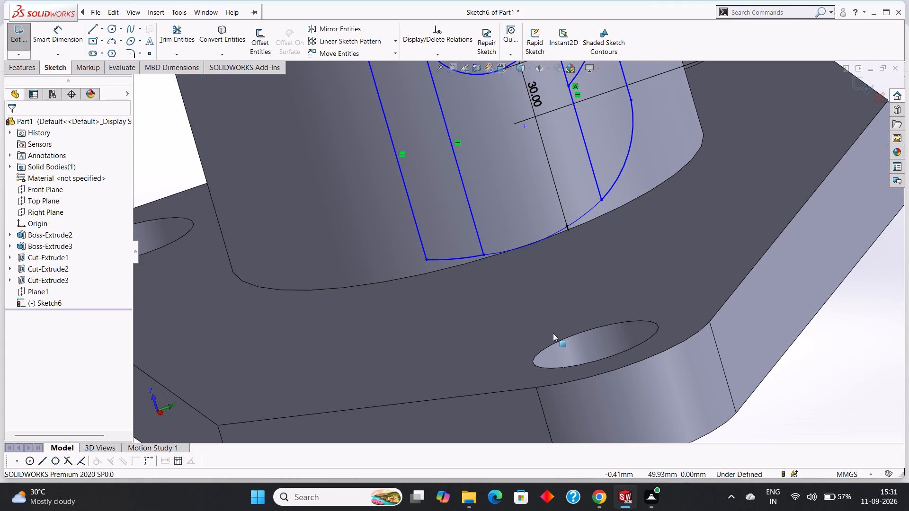
{"action": "key", "text": "ctrl+z"}
{"action": "key", "text": "ctrl+z"}
{"action": "key", "text": "ctrl+z"}
{"action": "key", "text": "z"}
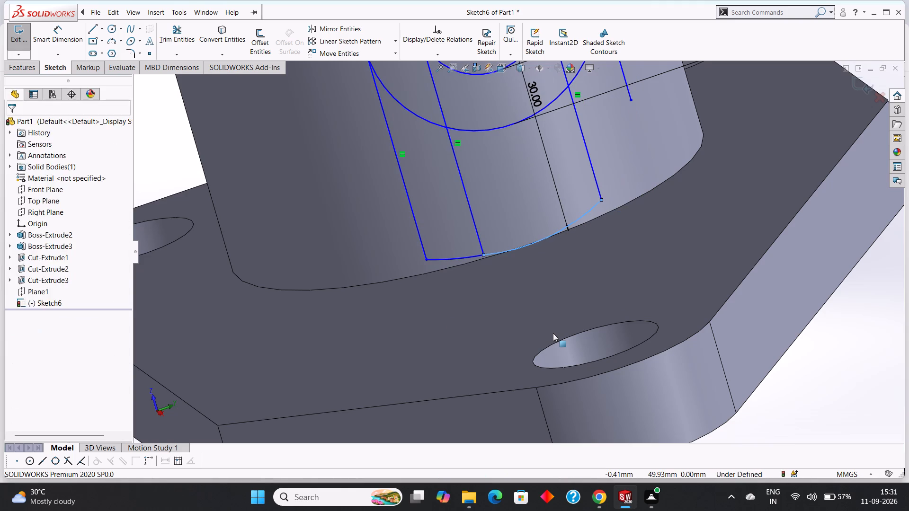
{"action": "key", "text": "ctrl+z"}
{"action": "key", "text": "ctrl+z"}
{"action": "key", "text": "ctrl+z"}
{"action": "key", "text": "ctrl+z"}
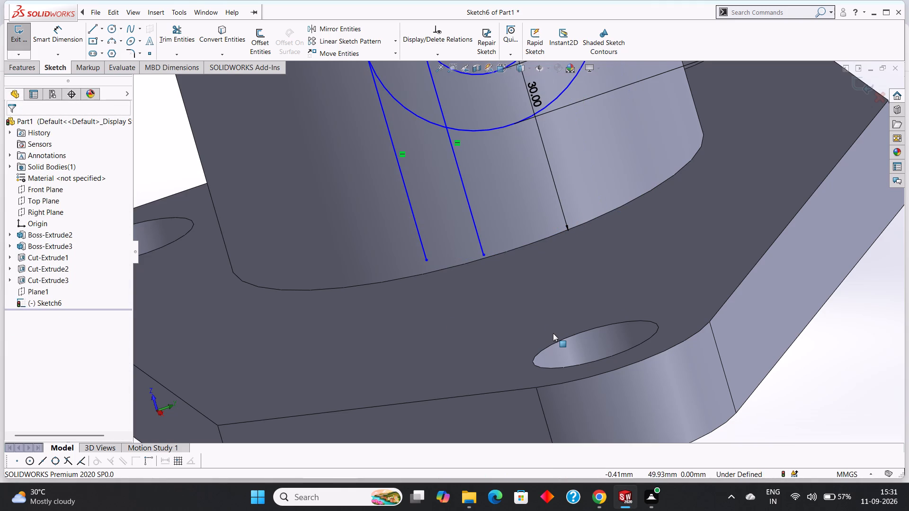
{"action": "key", "text": "ctrl+z"}
{"action": "key", "text": "ctrl+z"}
Draw a line chain from the 30 mm circle's -Y side down about 32.5 mm, 30 mm across, and up to its +Y side.
{"action": "scroll", "coordinate": [530, 288], "scroll_direction": "up", "scroll_amount": 4}
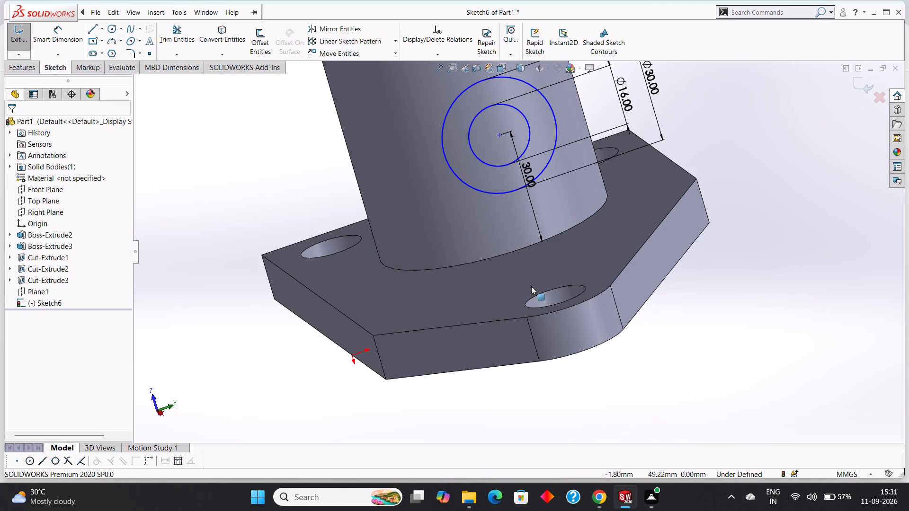
{"action": "left_click", "coordinate": [92, 26]}
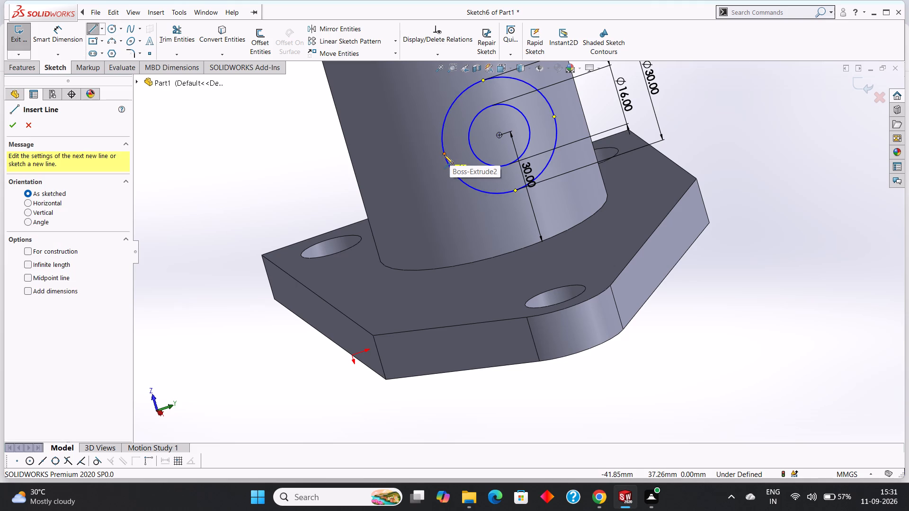
{"action": "left_click", "coordinate": [444, 154]}
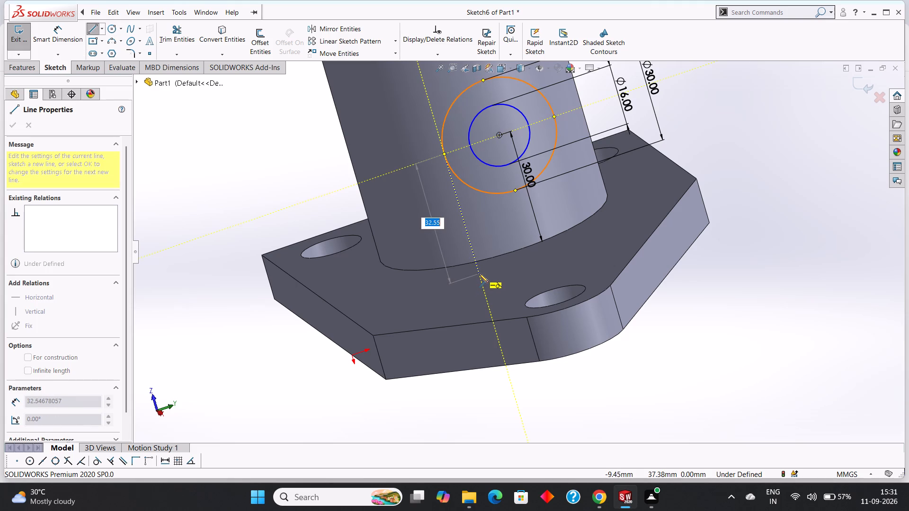
{"action": "left_click", "coordinate": [479, 273]}
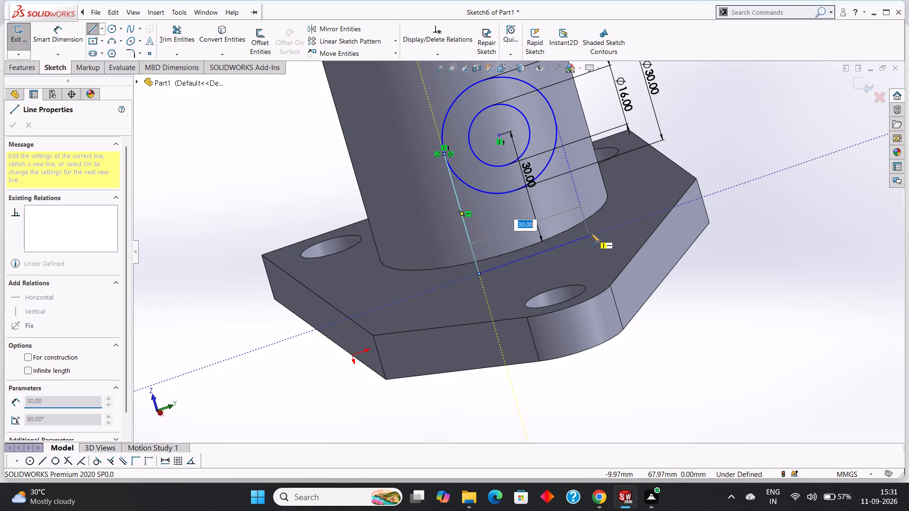
{"action": "left_click", "coordinate": [591, 233]}
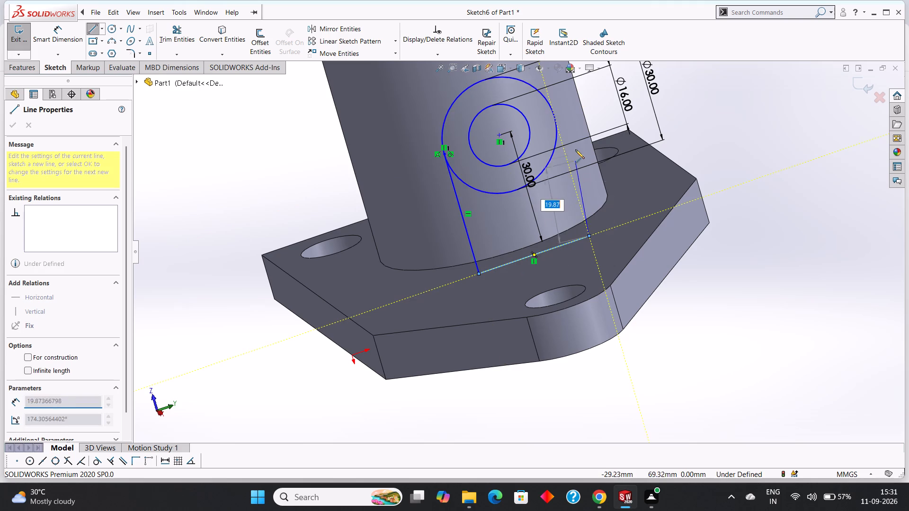
{"action": "left_click", "coordinate": [554, 116]}
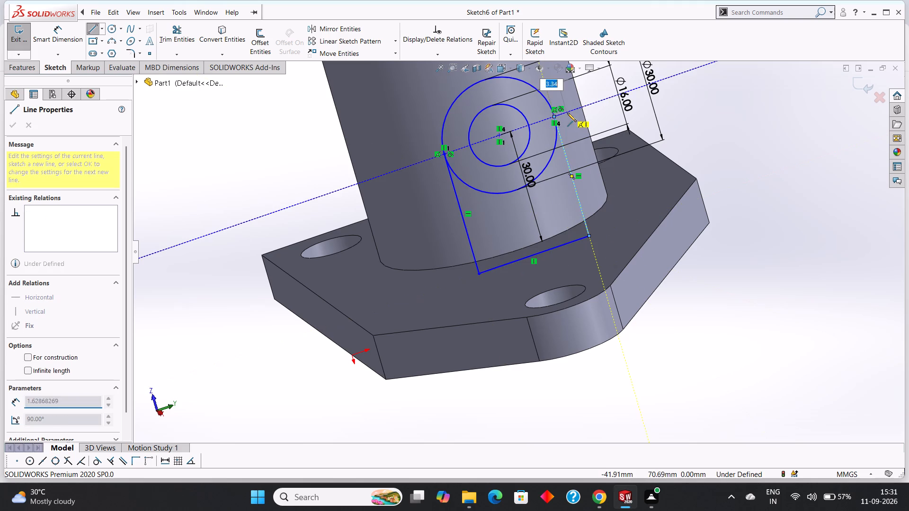
{"action": "right_click", "coordinate": [567, 113]}
{"action": "left_click", "coordinate": [581, 117]}
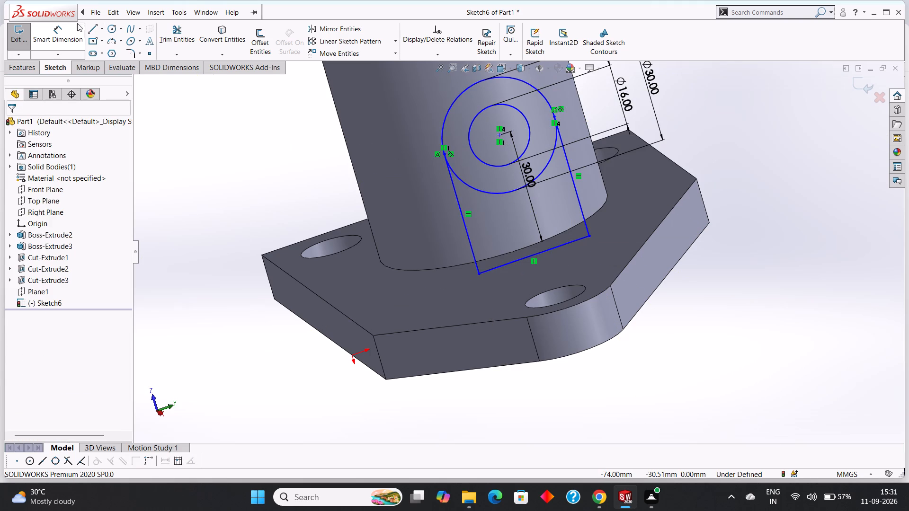
Draw two vertical lines from the 16 mm circle's -Y and +Y sides down to the straight bottom line.
{"action": "left_click", "coordinate": [92, 30]}
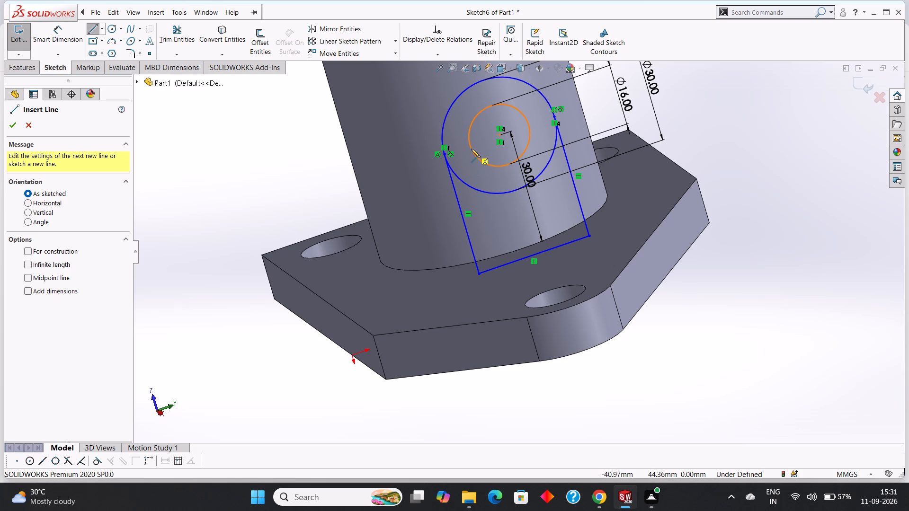
{"action": "left_click", "coordinate": [471, 145]}
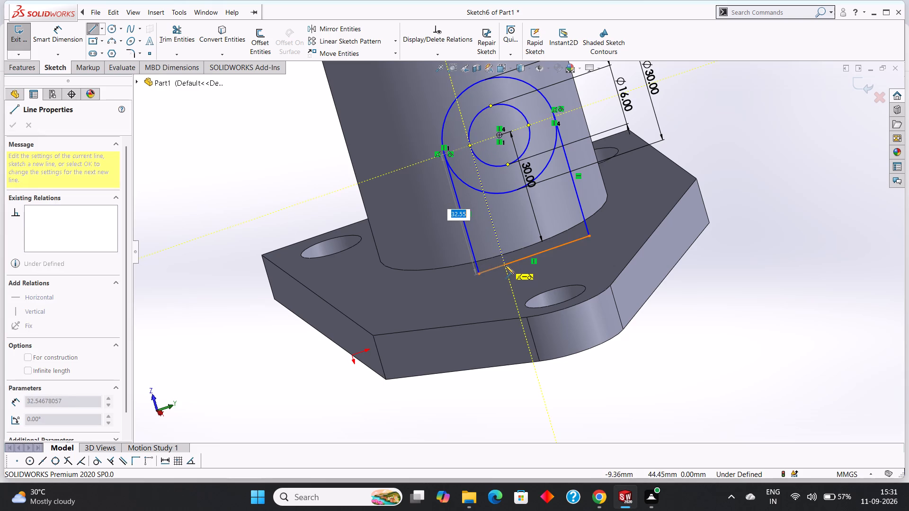
{"action": "left_click", "coordinate": [505, 265]}
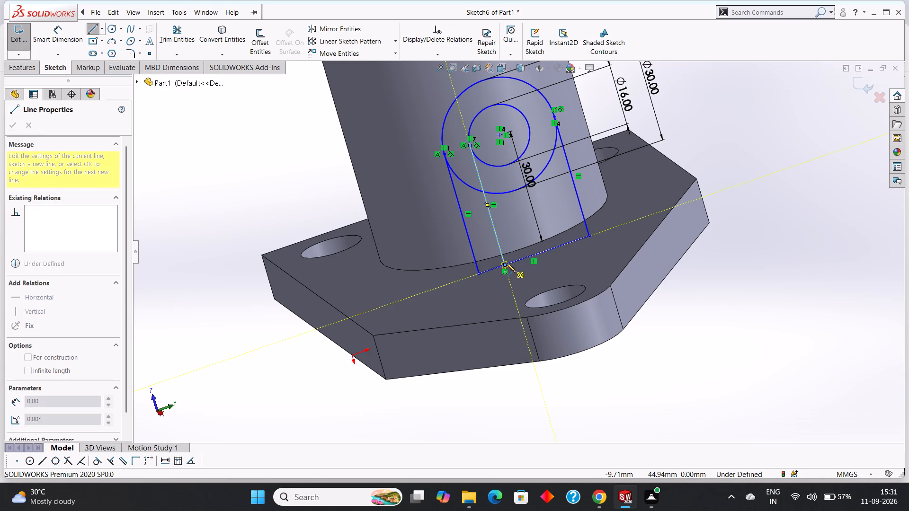
{"action": "right_click", "coordinate": [507, 263]}
{"action": "left_click", "coordinate": [534, 268]}
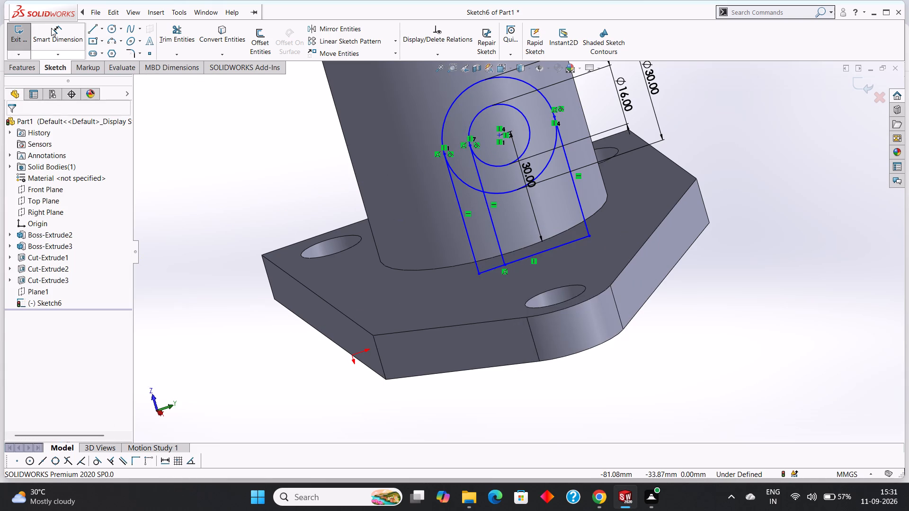
{"action": "left_click", "coordinate": [89, 32]}
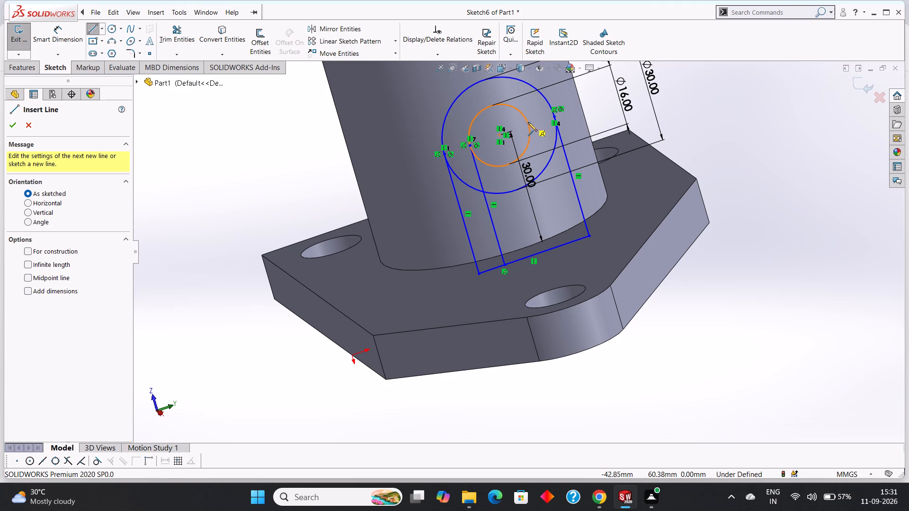
{"action": "left_click", "coordinate": [528, 125]}
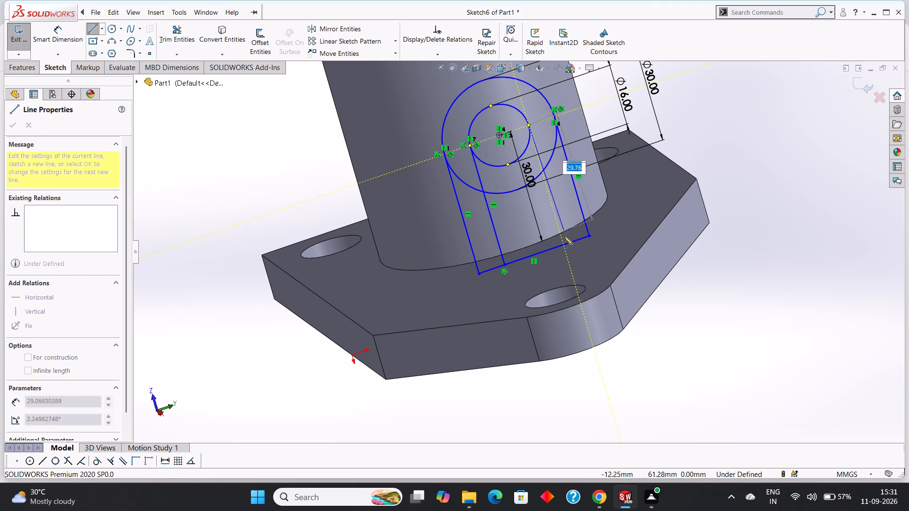
{"action": "left_click", "coordinate": [564, 245]}
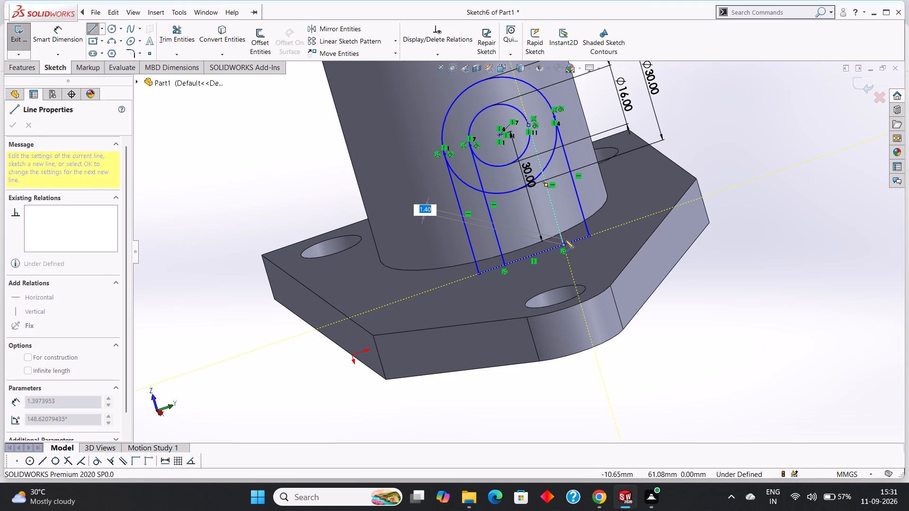
{"action": "right_click", "coordinate": [565, 239]}
{"action": "left_click", "coordinate": [583, 245]}
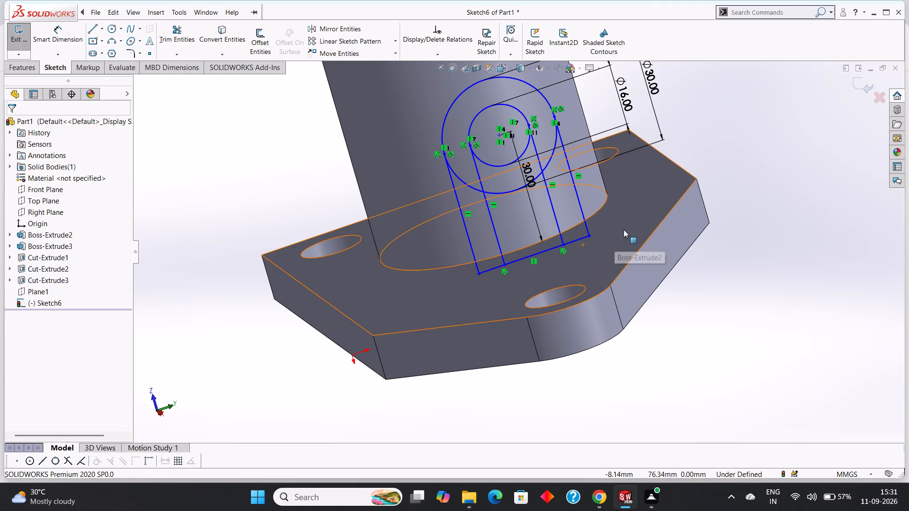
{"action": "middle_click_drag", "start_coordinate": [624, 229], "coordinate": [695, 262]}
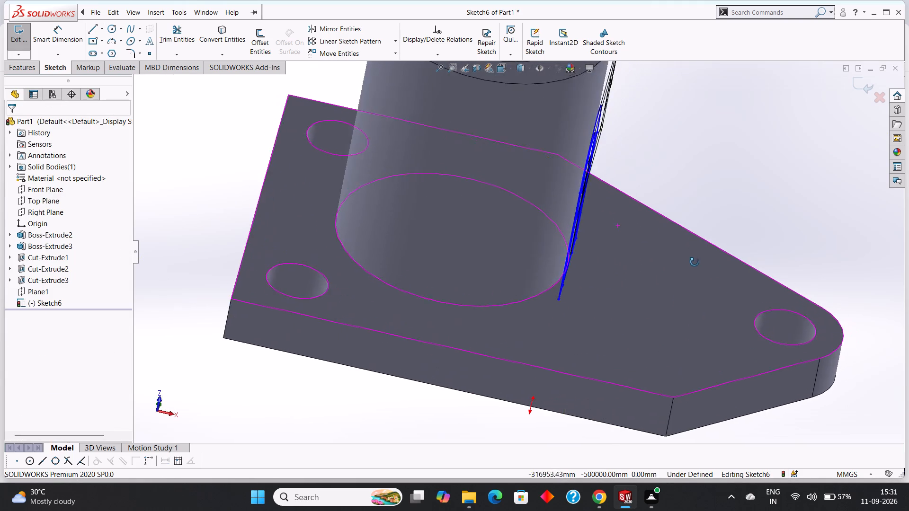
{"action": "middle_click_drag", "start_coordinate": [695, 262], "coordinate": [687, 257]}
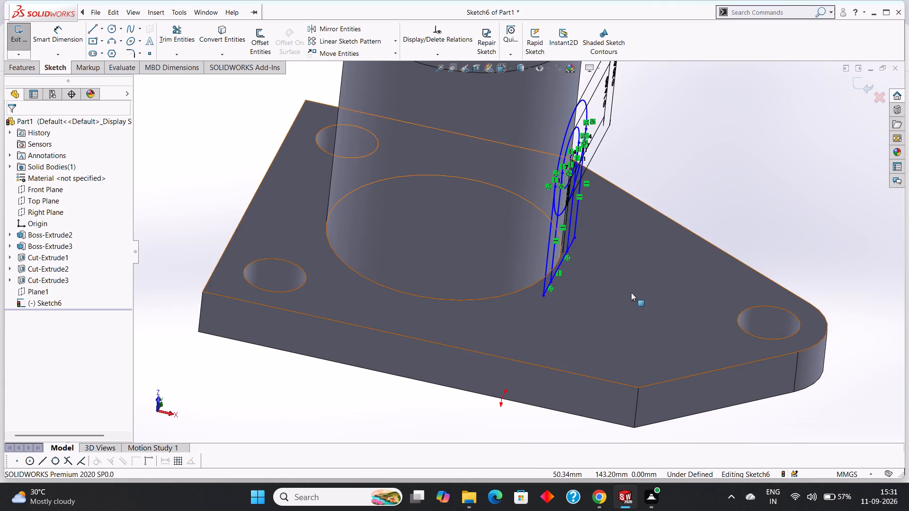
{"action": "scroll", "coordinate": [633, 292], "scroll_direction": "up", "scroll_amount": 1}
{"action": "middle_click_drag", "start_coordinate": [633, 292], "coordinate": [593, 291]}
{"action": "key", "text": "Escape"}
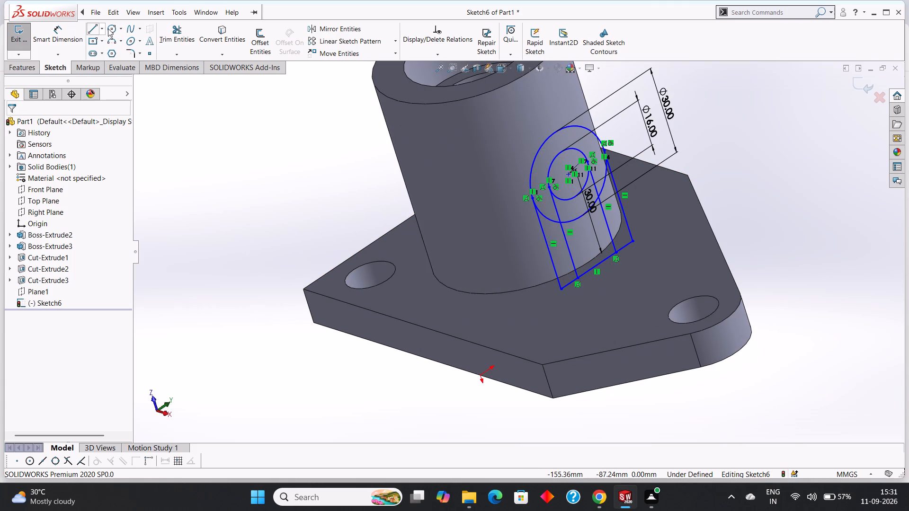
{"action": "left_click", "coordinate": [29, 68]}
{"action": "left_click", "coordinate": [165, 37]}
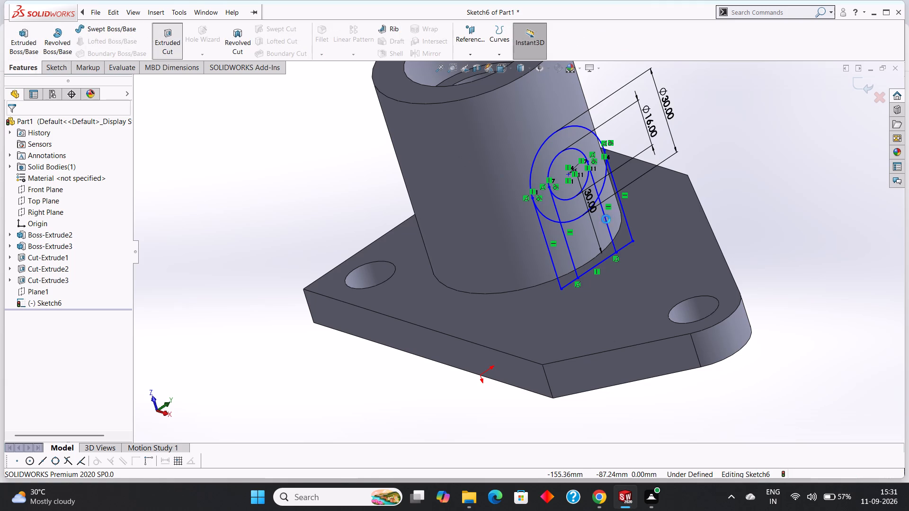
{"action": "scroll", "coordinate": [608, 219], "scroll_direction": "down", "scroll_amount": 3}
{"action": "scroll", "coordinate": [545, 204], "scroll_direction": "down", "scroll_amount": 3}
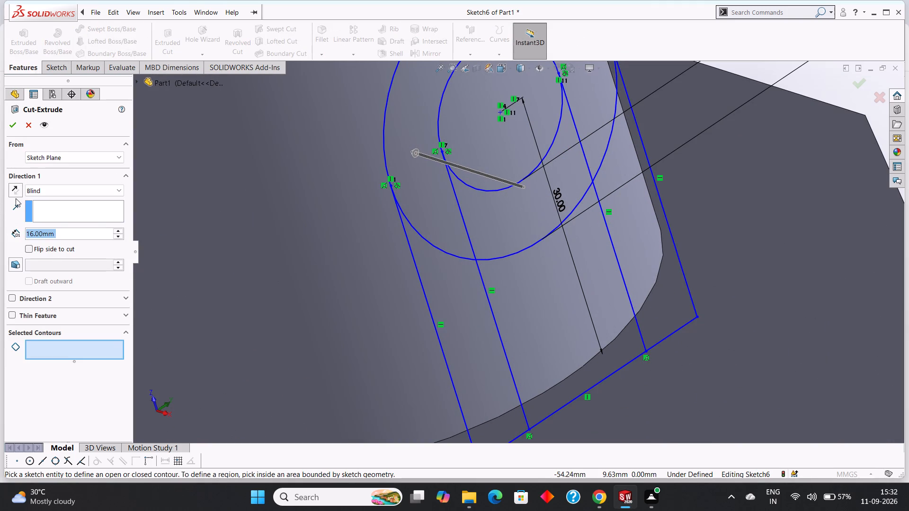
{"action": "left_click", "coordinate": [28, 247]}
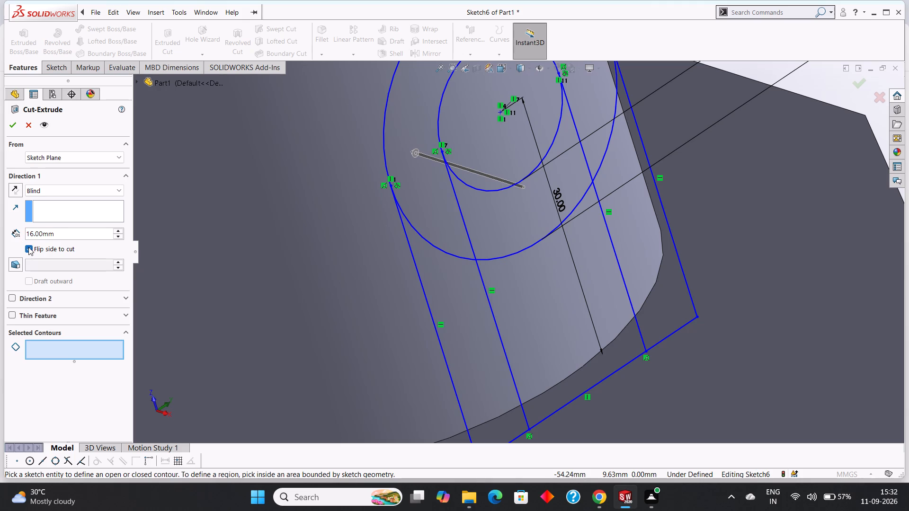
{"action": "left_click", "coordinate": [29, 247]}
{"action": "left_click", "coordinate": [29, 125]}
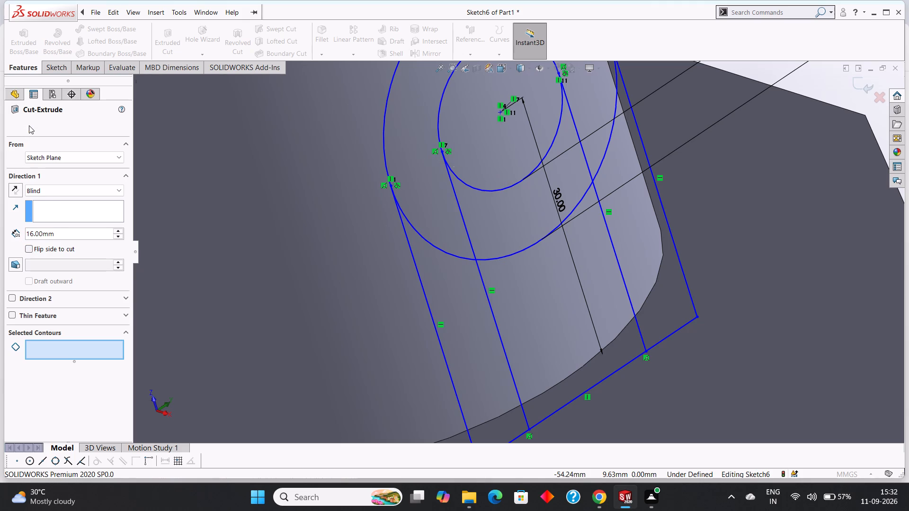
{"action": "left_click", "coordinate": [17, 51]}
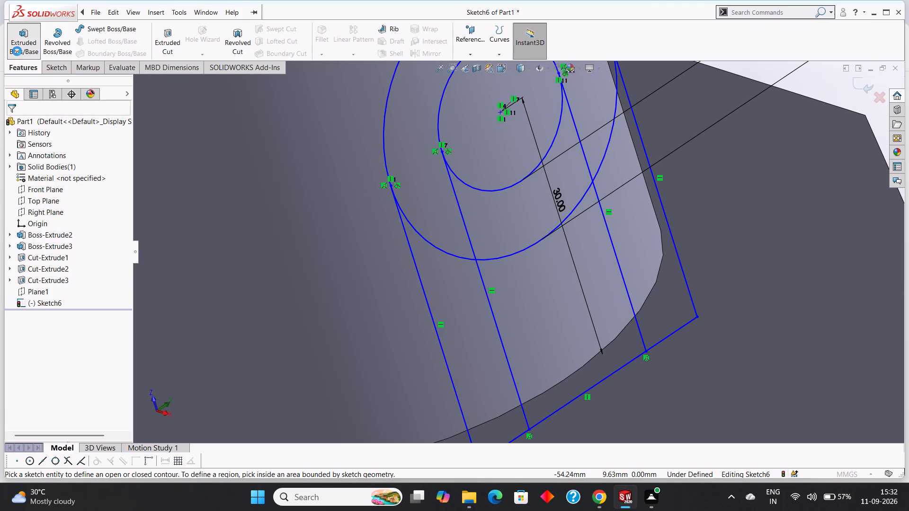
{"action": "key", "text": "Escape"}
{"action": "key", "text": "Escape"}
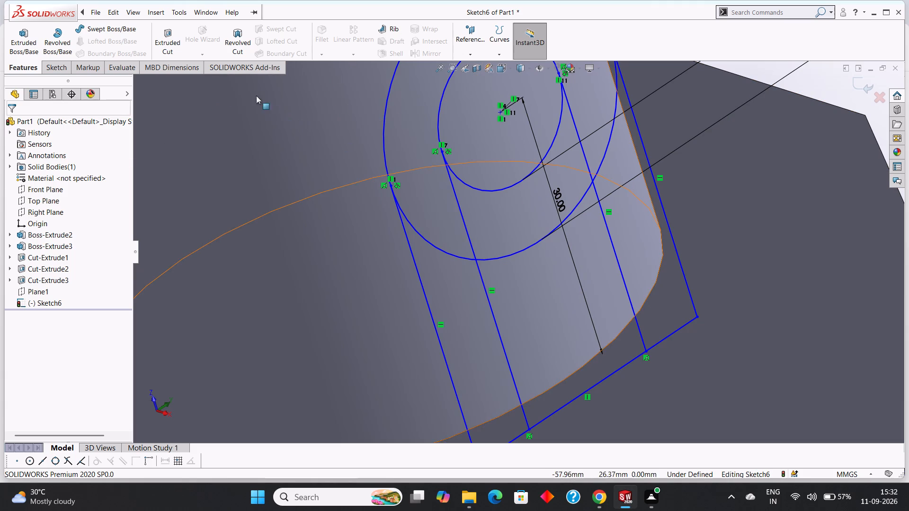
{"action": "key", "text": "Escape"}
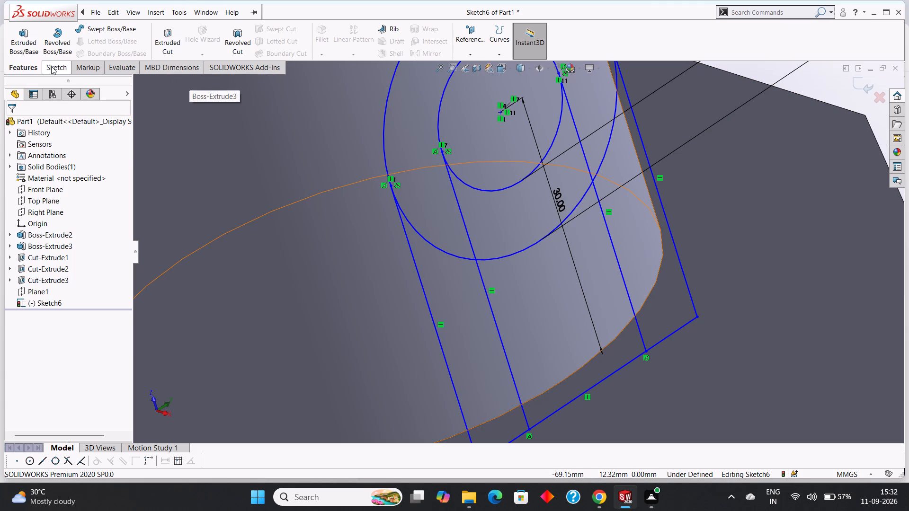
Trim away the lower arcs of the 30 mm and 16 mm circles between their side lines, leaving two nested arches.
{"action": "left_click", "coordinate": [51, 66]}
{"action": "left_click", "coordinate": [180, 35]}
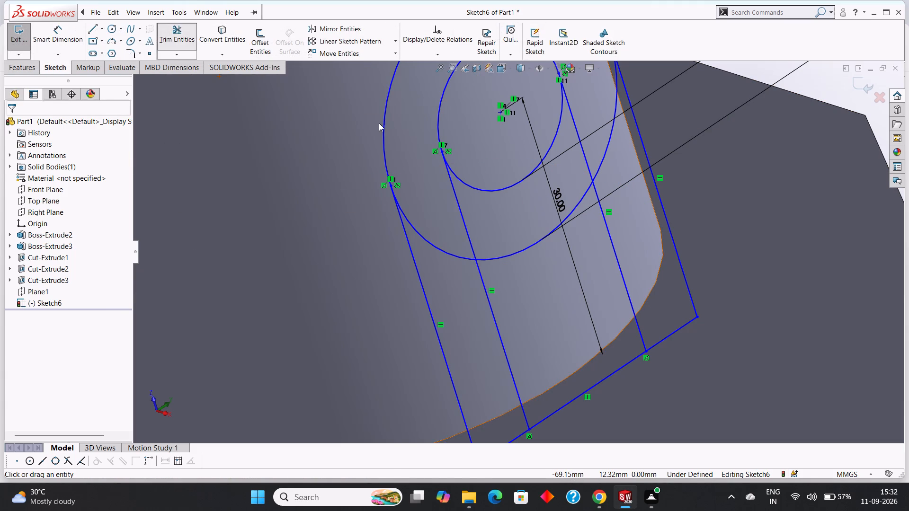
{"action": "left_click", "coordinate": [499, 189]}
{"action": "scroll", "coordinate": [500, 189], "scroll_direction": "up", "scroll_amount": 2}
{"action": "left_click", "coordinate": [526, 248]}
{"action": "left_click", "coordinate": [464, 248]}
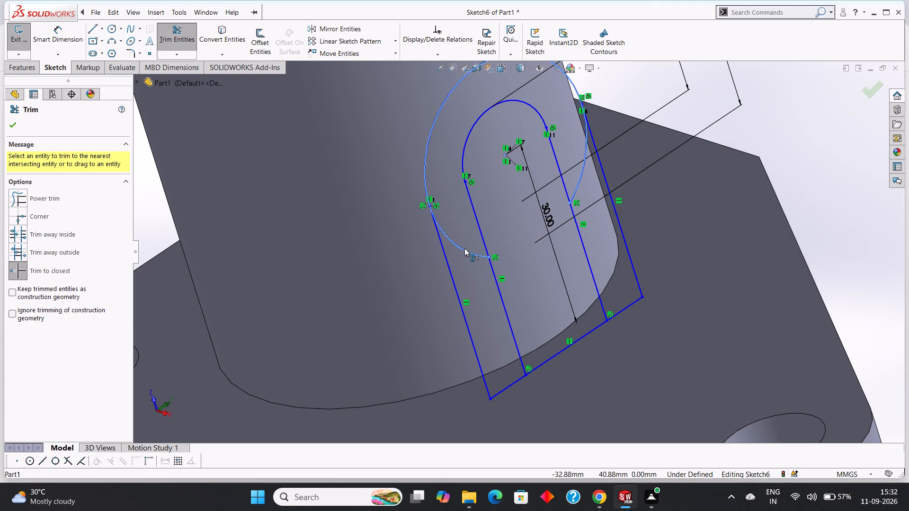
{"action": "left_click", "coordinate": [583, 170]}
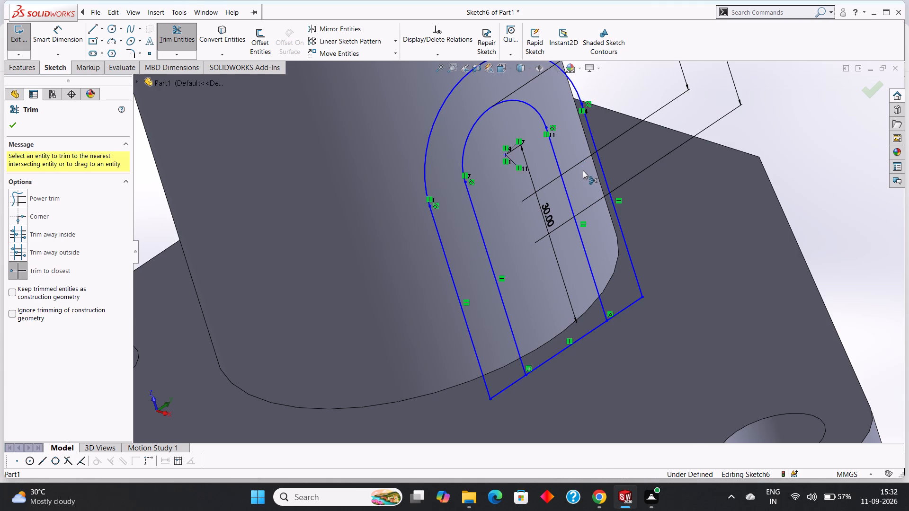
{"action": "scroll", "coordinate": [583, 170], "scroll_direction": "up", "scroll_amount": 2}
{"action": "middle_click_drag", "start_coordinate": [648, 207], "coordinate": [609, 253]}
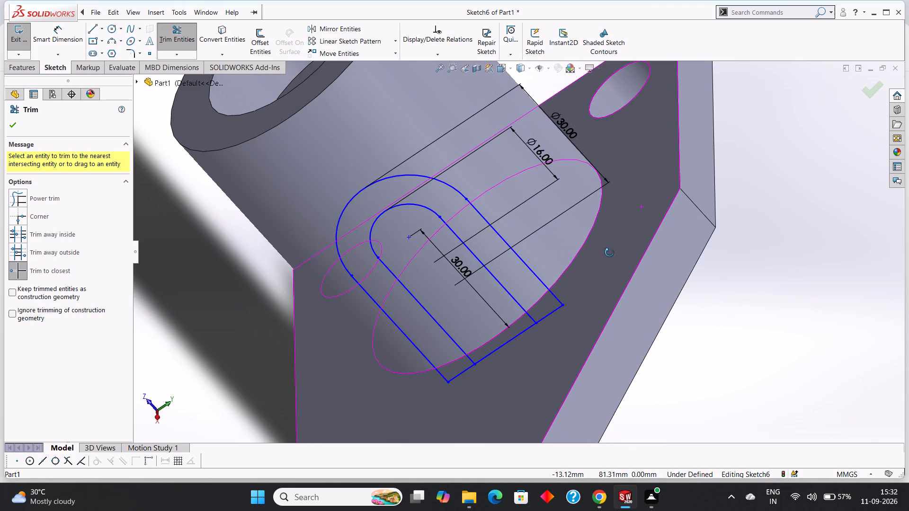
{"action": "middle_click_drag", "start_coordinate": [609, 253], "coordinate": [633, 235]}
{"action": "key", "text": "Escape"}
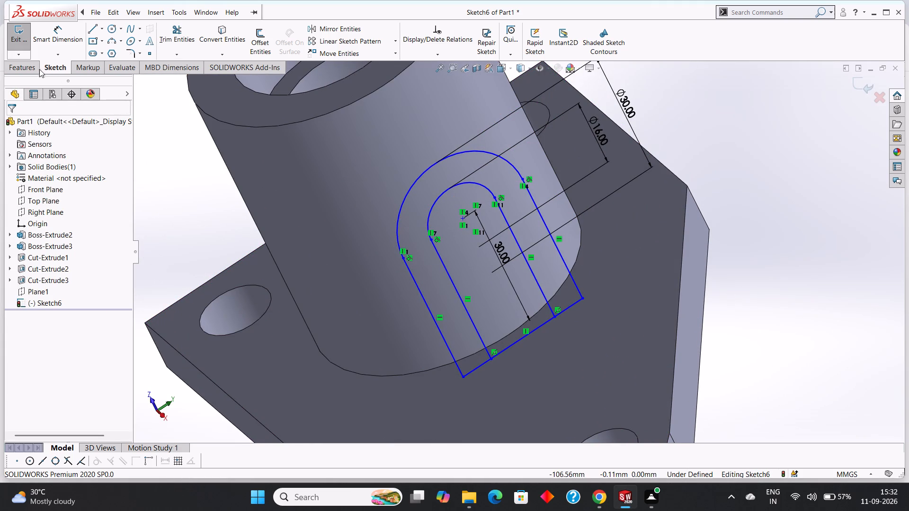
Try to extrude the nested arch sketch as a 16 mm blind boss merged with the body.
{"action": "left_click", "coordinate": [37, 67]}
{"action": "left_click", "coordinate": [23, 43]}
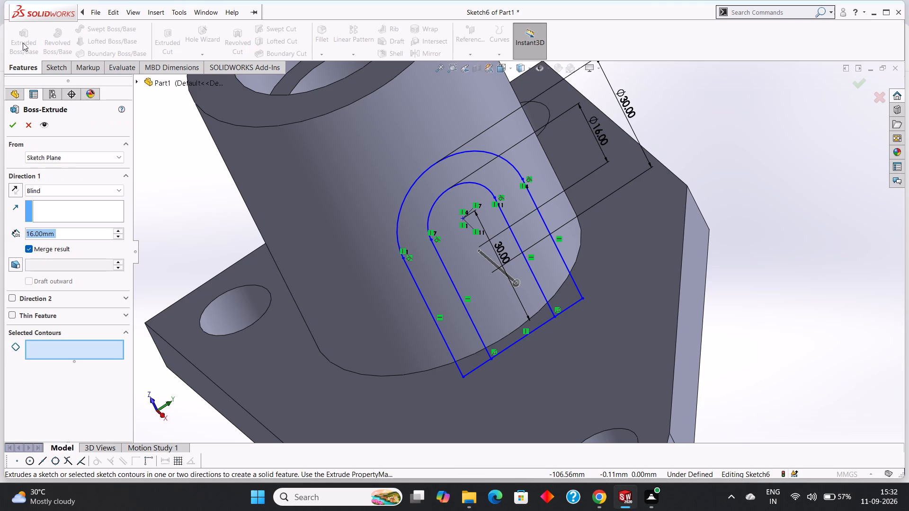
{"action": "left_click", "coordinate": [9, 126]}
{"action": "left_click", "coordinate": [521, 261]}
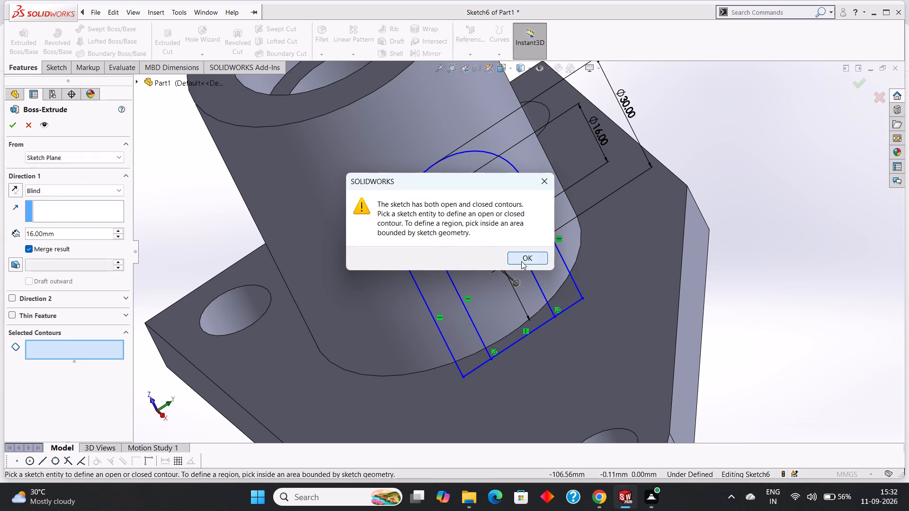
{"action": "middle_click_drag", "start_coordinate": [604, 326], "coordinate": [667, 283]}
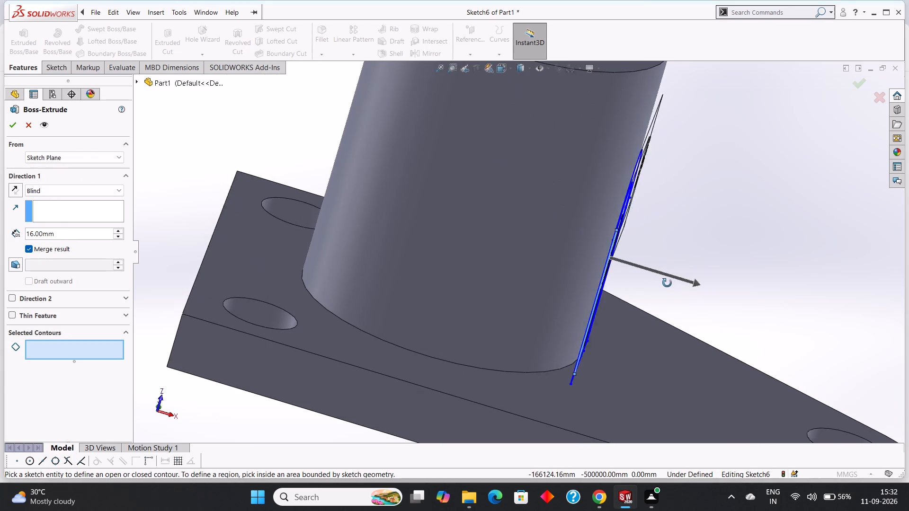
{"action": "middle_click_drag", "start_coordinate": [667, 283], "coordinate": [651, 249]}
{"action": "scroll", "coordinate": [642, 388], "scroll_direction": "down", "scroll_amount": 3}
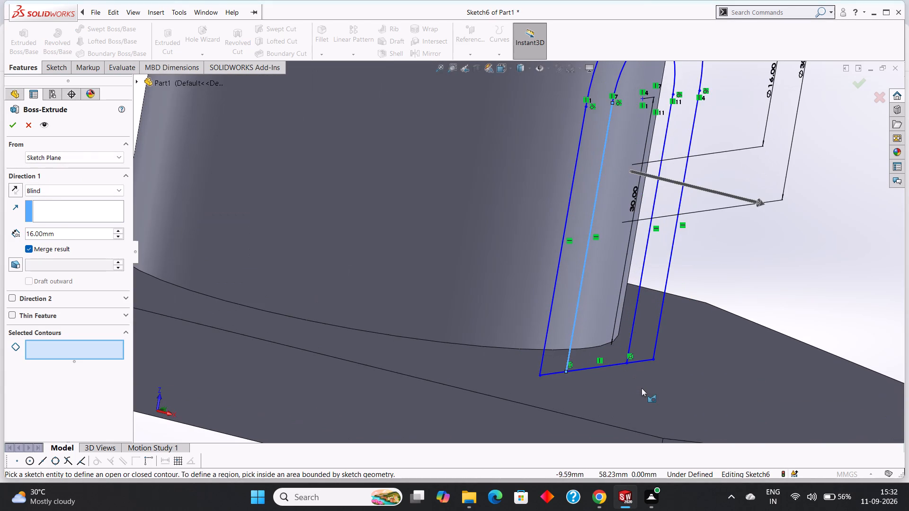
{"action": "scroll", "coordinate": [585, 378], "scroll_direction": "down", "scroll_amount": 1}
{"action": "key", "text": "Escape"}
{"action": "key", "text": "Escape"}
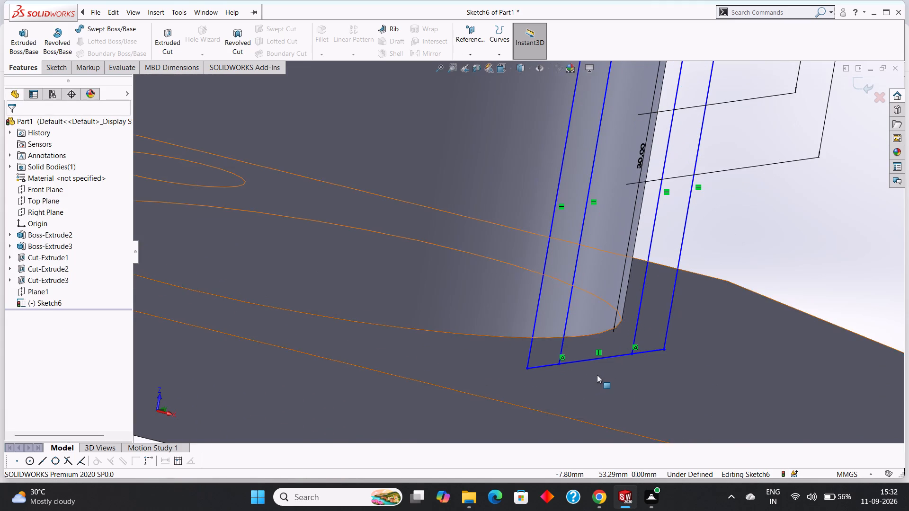
Examine how the arch sketch sits against the boss and the plate's top face.
{"action": "scroll", "coordinate": [597, 375], "scroll_direction": "up", "scroll_amount": 5}
{"action": "middle_click_drag", "start_coordinate": [745, 261], "coordinate": [694, 306]}
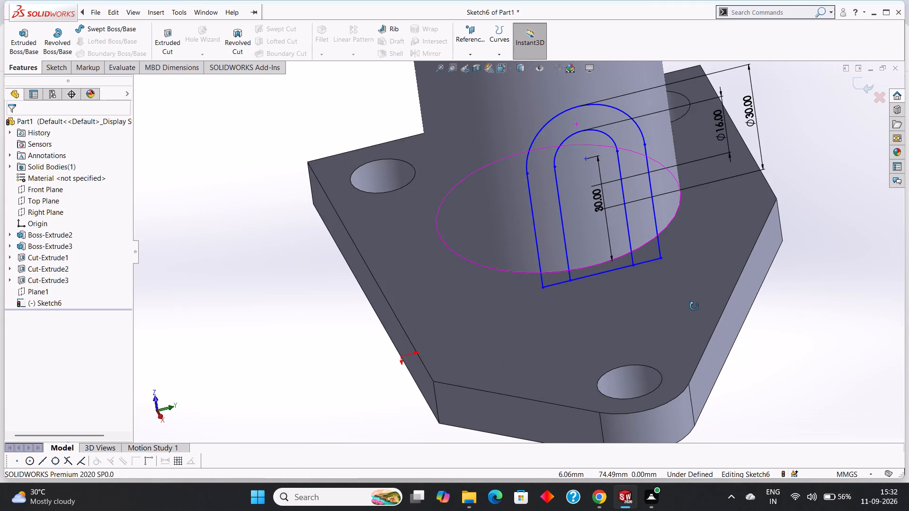
{"action": "middle_click_drag", "start_coordinate": [694, 306], "coordinate": [740, 279]}
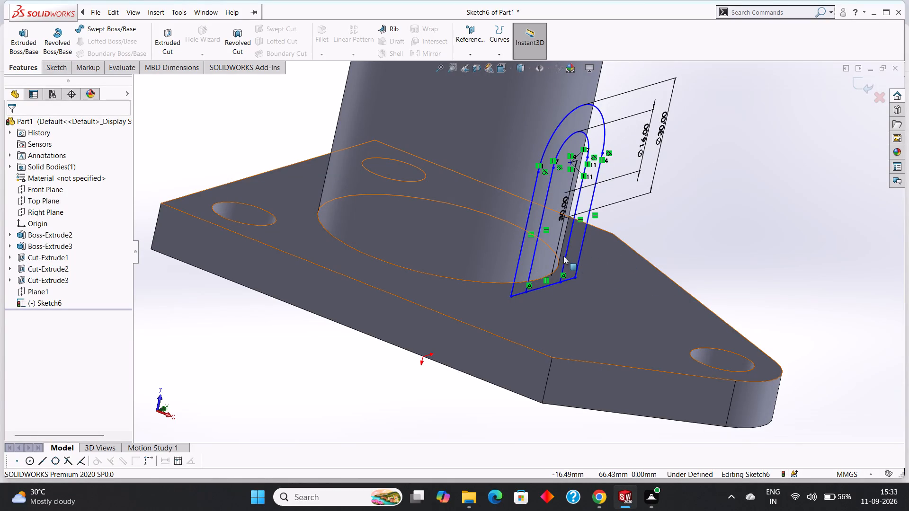
{"action": "scroll", "coordinate": [638, 276], "scroll_direction": "up", "scroll_amount": 1}
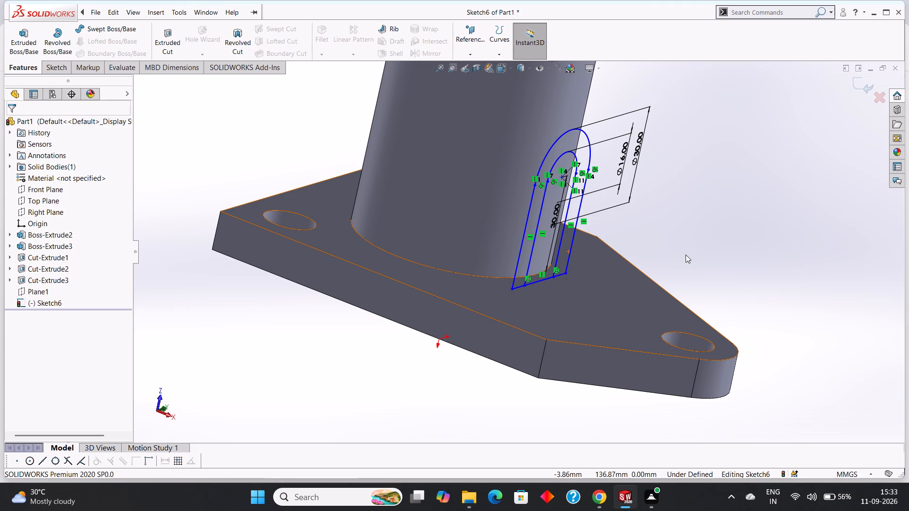
{"action": "key", "text": "Escape"}
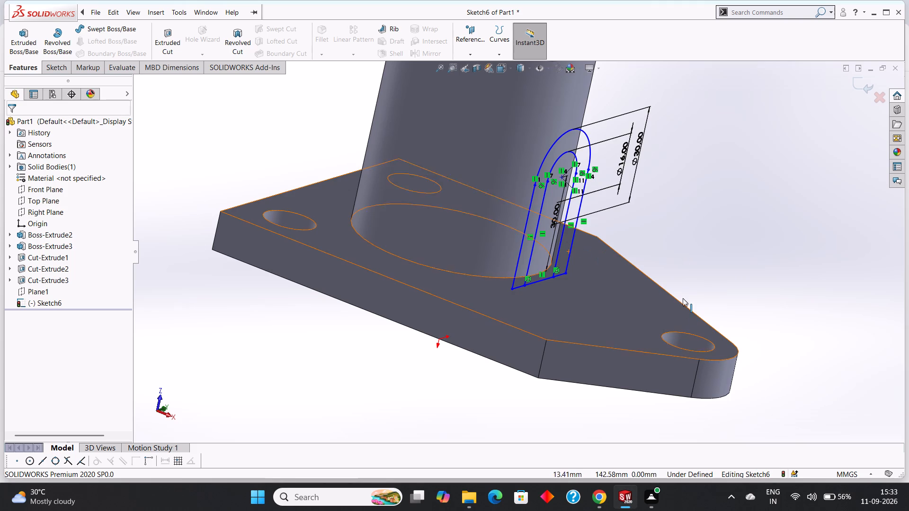
{"action": "scroll", "coordinate": [669, 165], "scroll_direction": "up", "scroll_amount": 2}
{"action": "scroll", "coordinate": [603, 179], "scroll_direction": "up", "scroll_amount": 1}
{"action": "scroll", "coordinate": [603, 179], "scroll_direction": "down", "scroll_amount": 2}
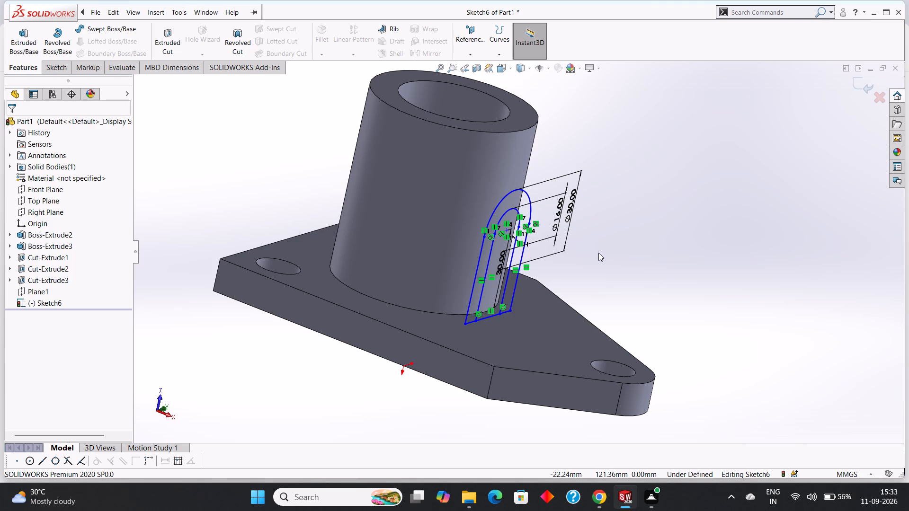
Undo the arch sketch edits until the trims, lines, dimensions and both concentric circles are gone, leaving the sketch empty.
{"action": "key", "text": "ctrl+z"}
{"action": "key", "text": "ctrl+z"}
{"action": "key", "text": "ctrl+z"}
{"action": "key", "text": "ctrl+z"}
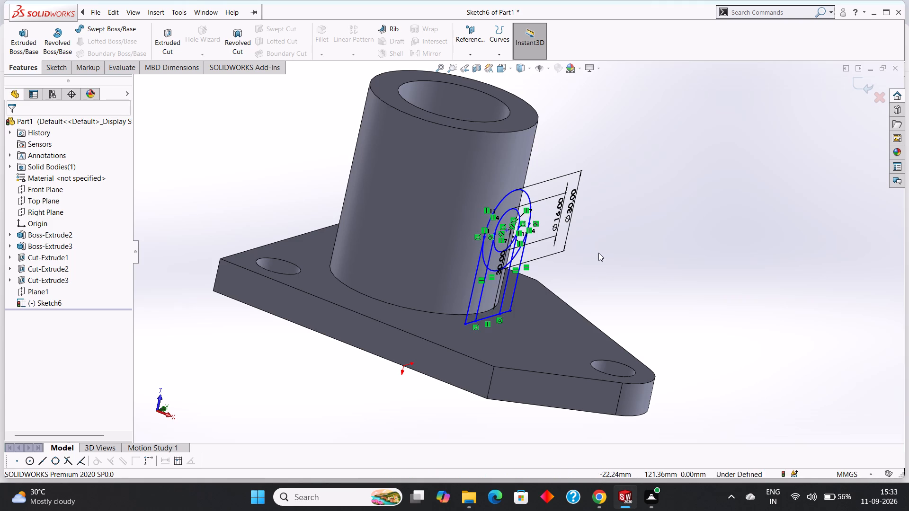
{"action": "key", "text": "ctrl+z"}
{"action": "key", "text": "ctrl+z"}
{"action": "key", "text": "ctrl+z"}
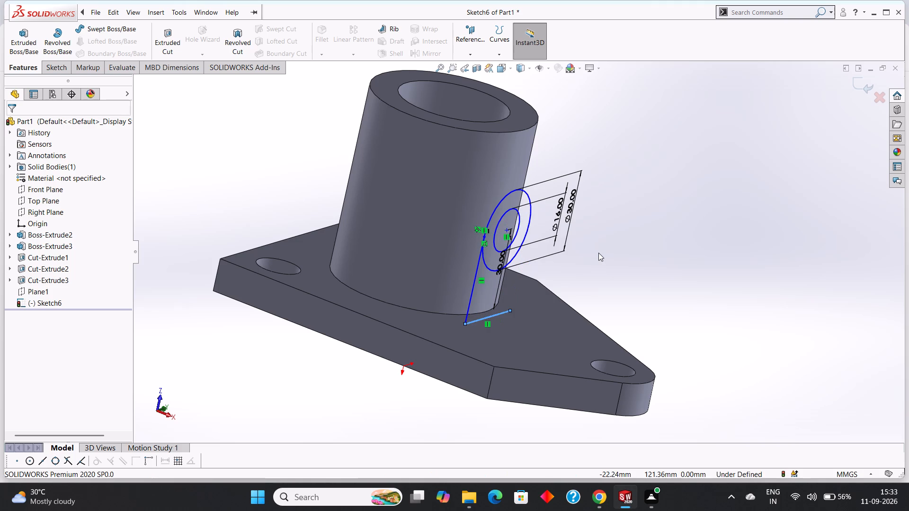
{"action": "key", "text": "ctrl+z"}
{"action": "key", "text": "ctrl+z"}
{"action": "key", "text": "ctrl+z"}
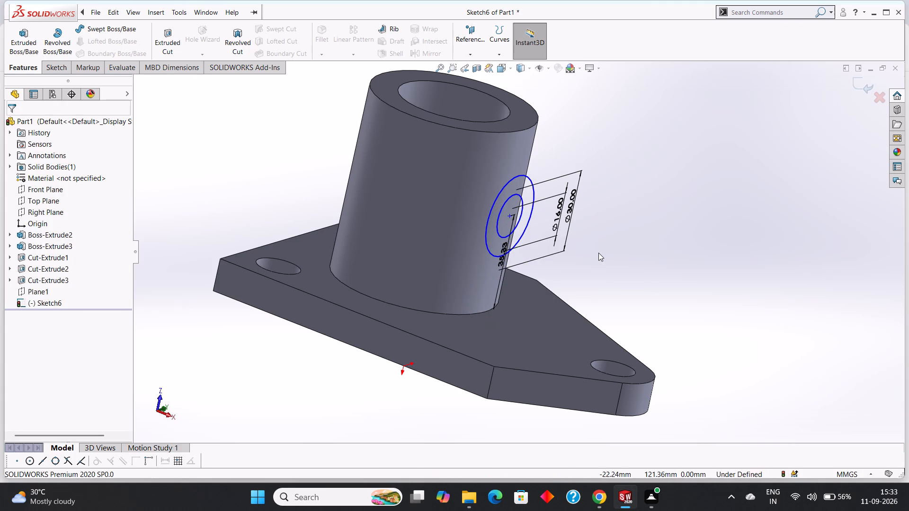
{"action": "key", "text": "ctrl+z"}
{"action": "key", "text": "ctrl+z"}
{"action": "key", "text": "ctrl+z"}
{"action": "key", "text": "ctrl+z"}
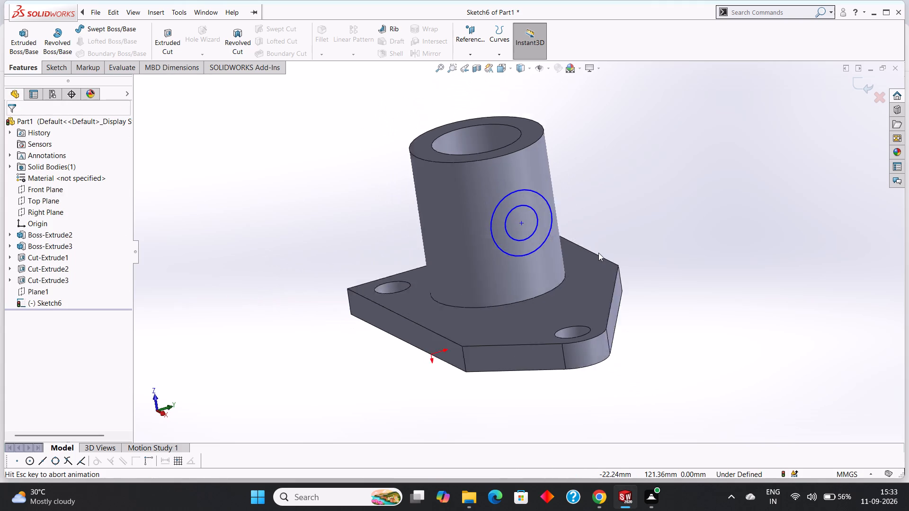
{"action": "key", "text": "ctrl+z"}
{"action": "key", "text": "ctrl+z"}
{"action": "key", "text": "ctrl+z"}
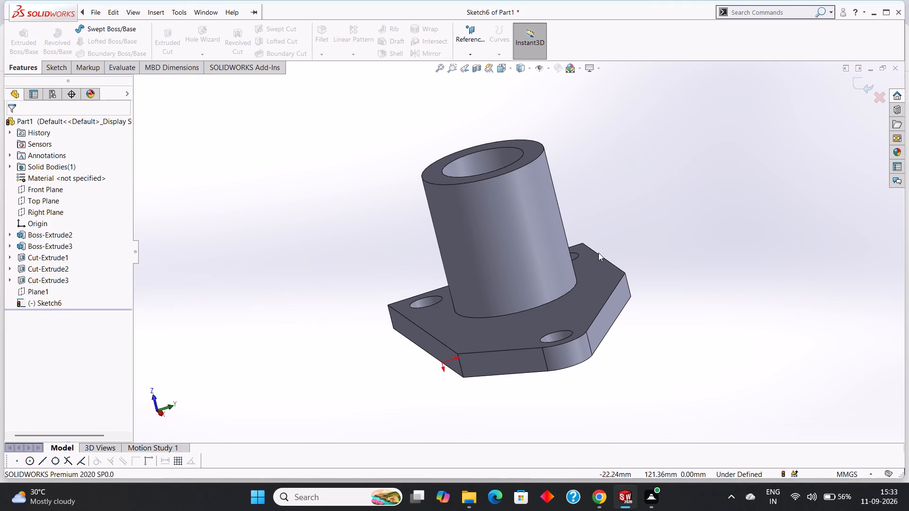
Examine how Plane1 lies relative to the boss and the tapered plate.
{"action": "left_click", "coordinate": [47, 291]}
{"action": "middle_click_drag", "start_coordinate": [669, 201], "coordinate": [675, 200]}
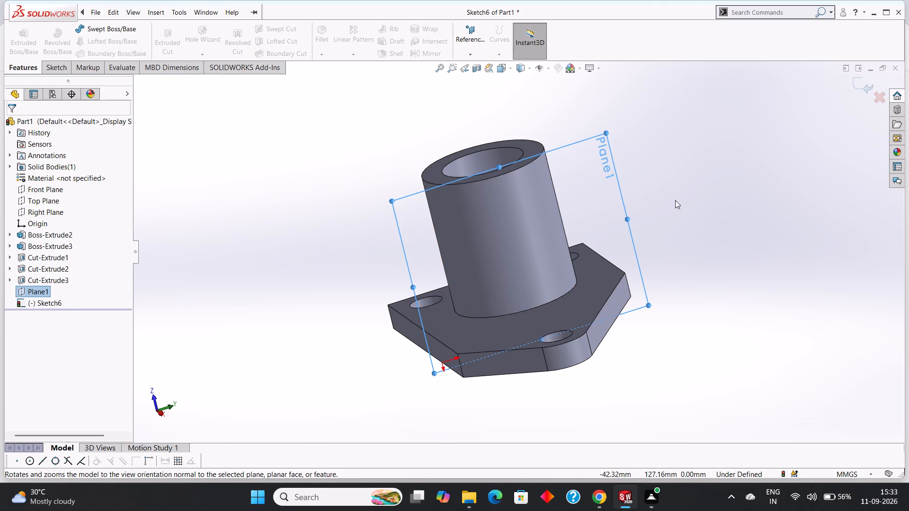
{"action": "middle_click_drag", "start_coordinate": [675, 200], "coordinate": [750, 224]}
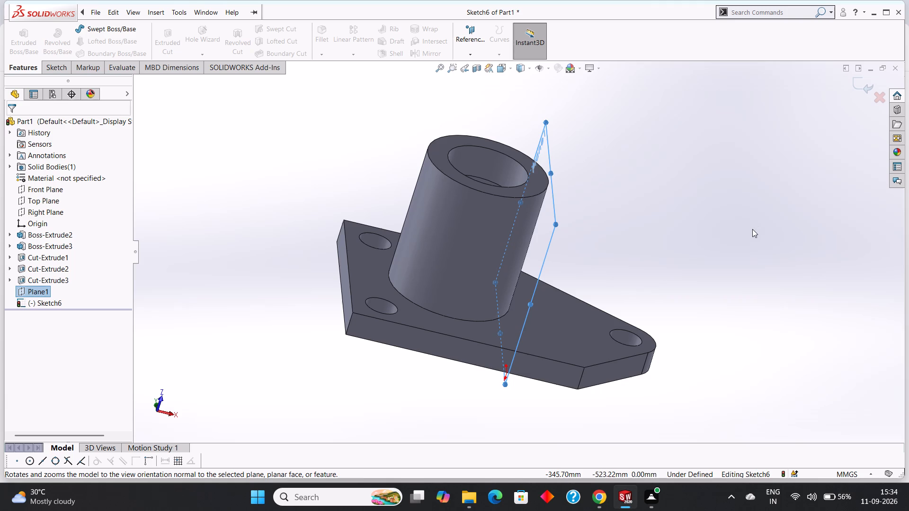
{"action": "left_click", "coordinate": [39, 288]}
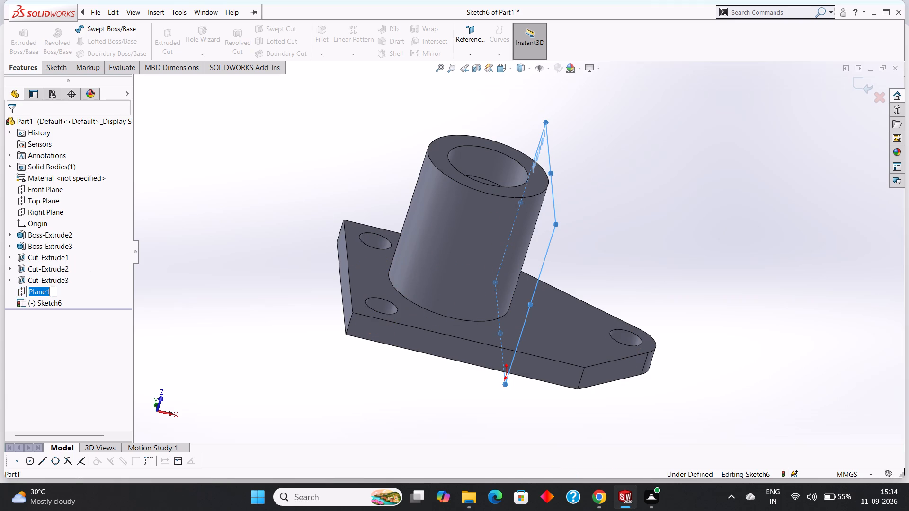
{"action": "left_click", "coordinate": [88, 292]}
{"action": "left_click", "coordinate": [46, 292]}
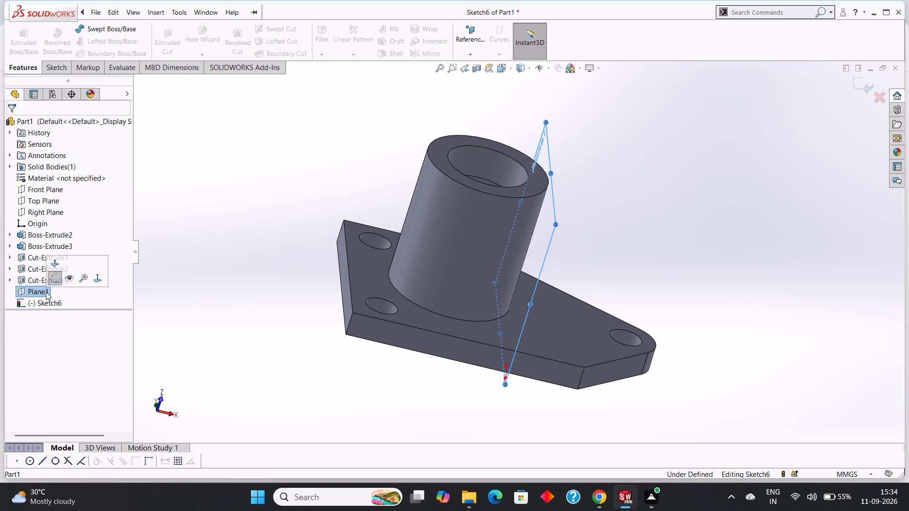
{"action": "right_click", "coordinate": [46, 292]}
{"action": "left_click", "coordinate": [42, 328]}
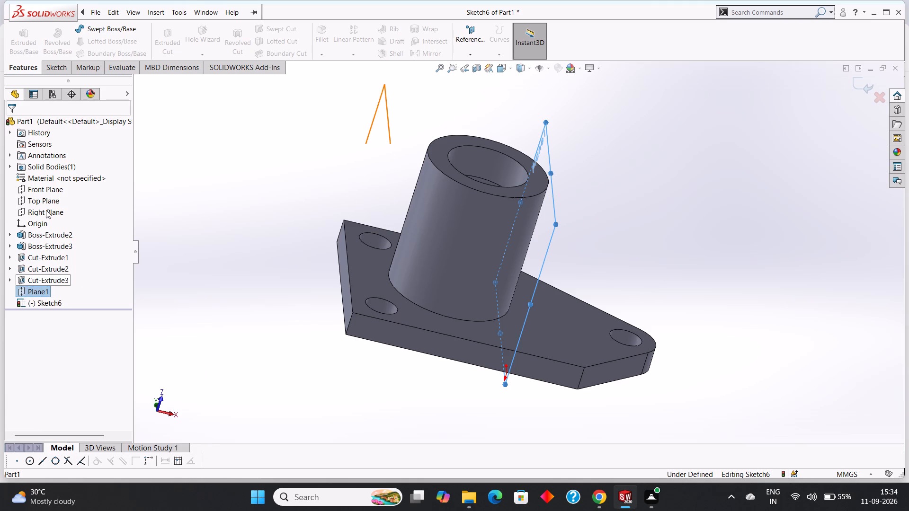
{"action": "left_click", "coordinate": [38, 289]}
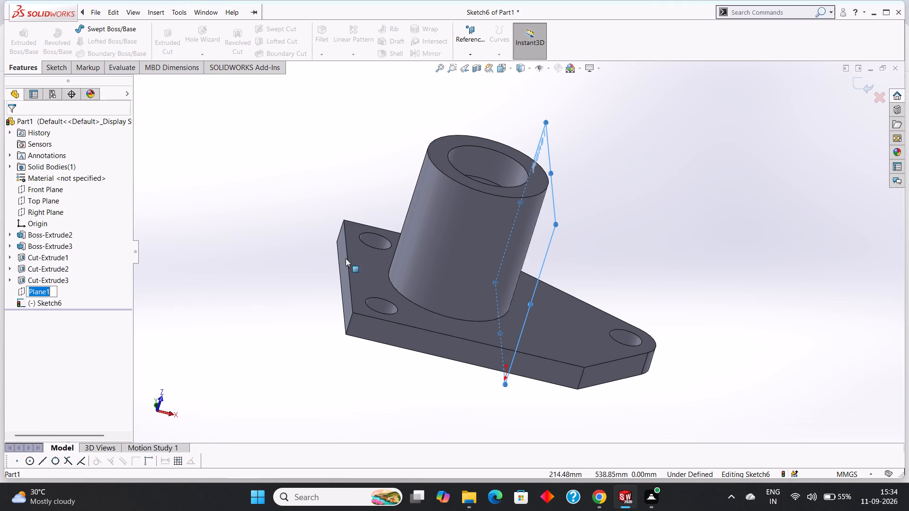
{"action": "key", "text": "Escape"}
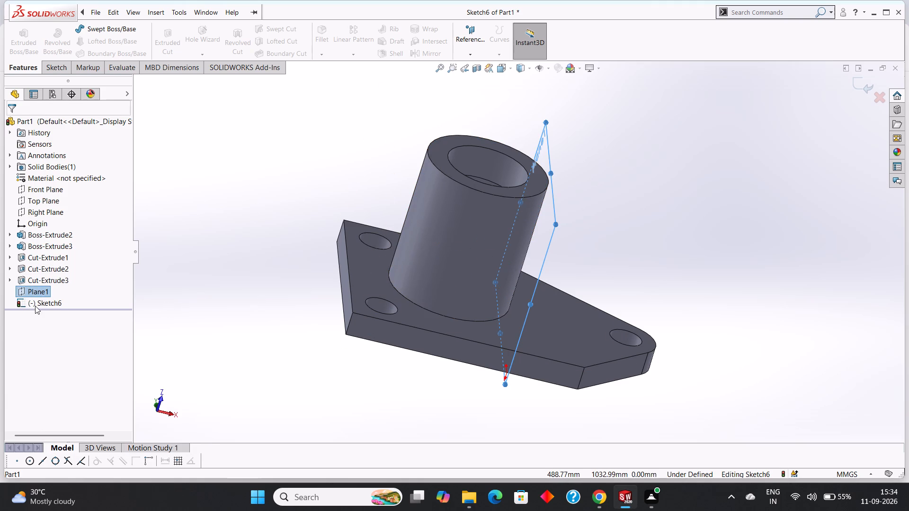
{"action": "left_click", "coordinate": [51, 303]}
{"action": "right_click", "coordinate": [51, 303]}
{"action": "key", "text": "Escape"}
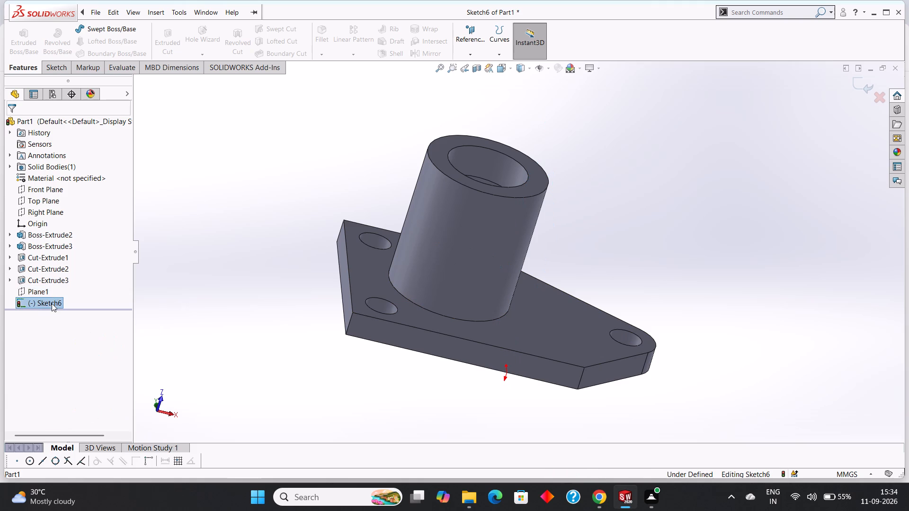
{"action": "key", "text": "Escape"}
Show Plane1 temporarily to check its position against the boss and plate from another angle, and hide it again.
{"action": "left_click", "coordinate": [47, 292]}
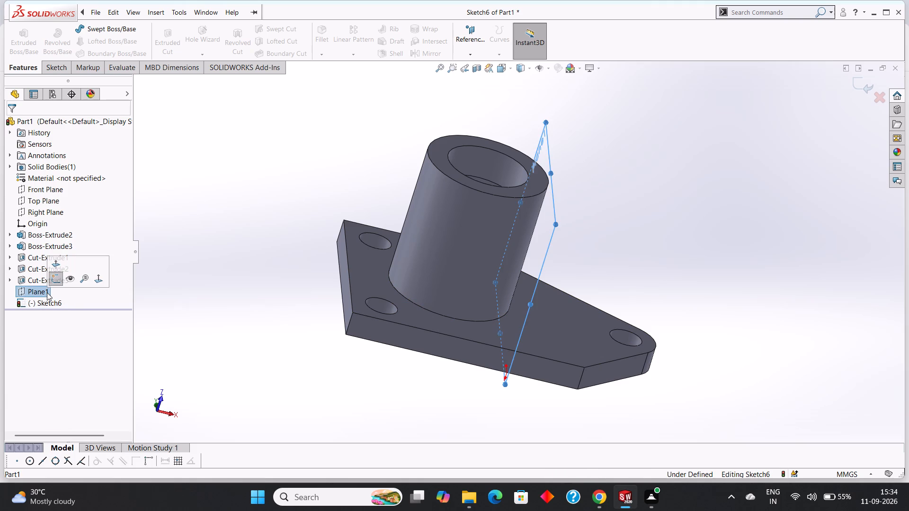
{"action": "left_click", "coordinate": [72, 282]}
{"action": "left_click", "coordinate": [678, 181]}
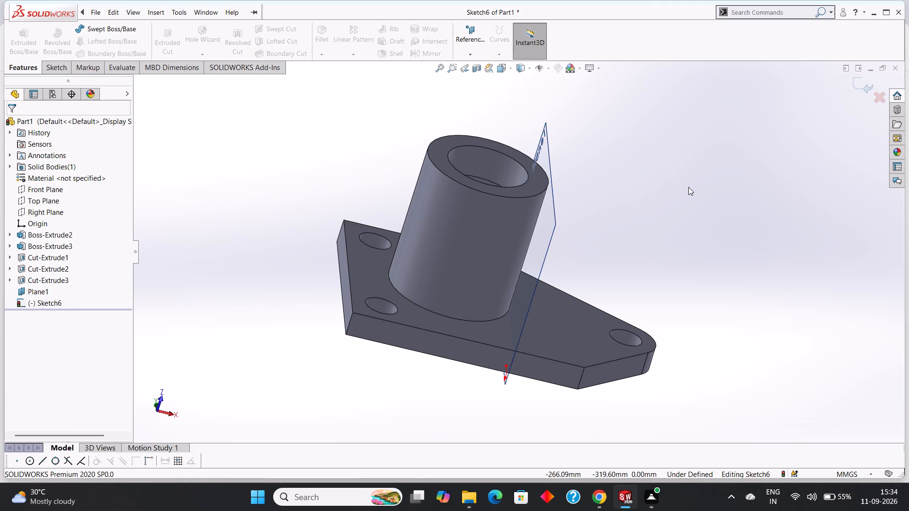
{"action": "middle_click_drag", "start_coordinate": [688, 197], "coordinate": [658, 177]}
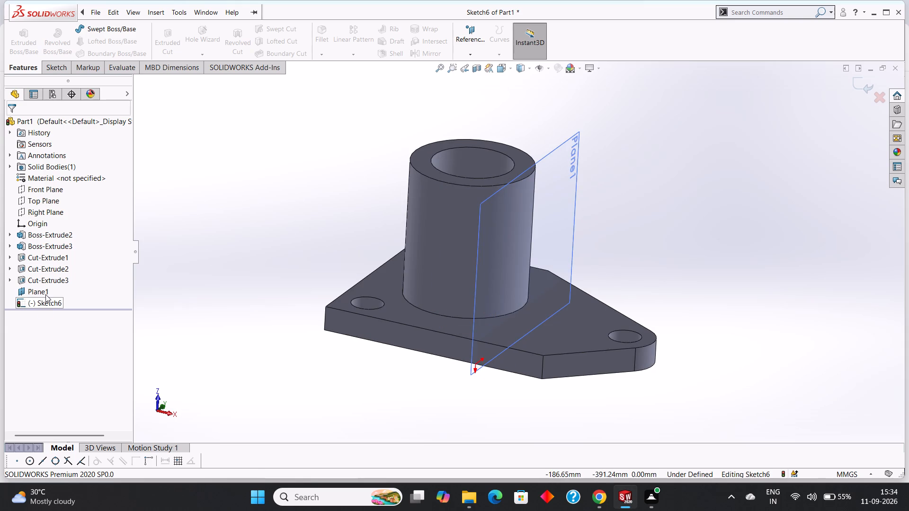
{"action": "left_click", "coordinate": [45, 288]}
{"action": "left_click", "coordinate": [66, 273]}
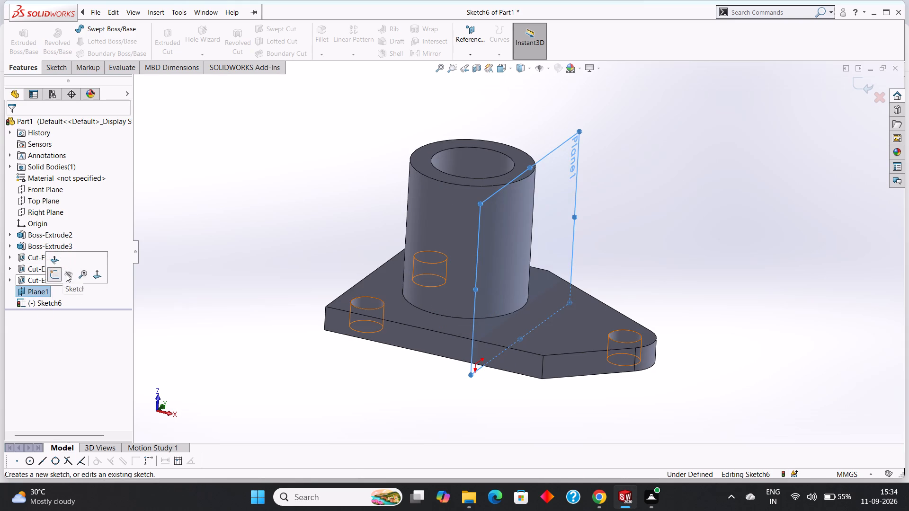
{"action": "left_click", "coordinate": [615, 185]}
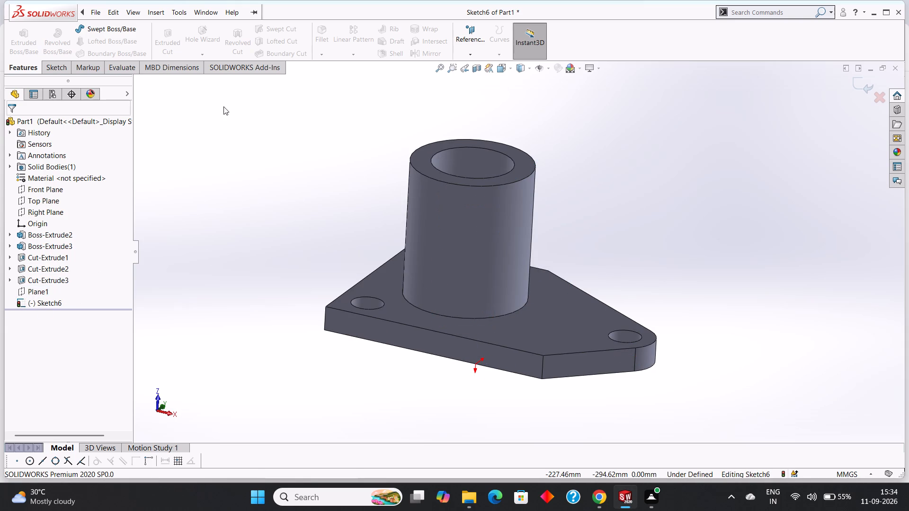
Exit the empty arch sketch on Plane1.
{"action": "left_click", "coordinate": [51, 66]}
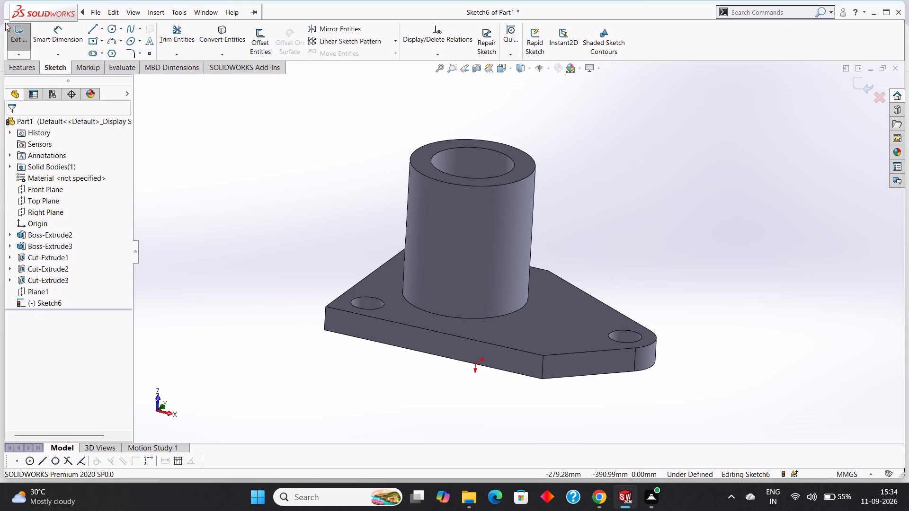
{"action": "left_click", "coordinate": [21, 24]}
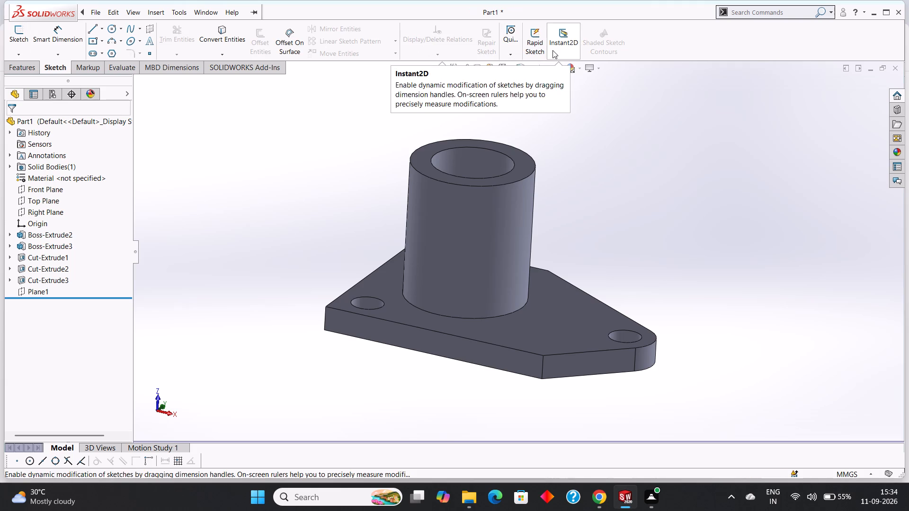
Start defining a new reference plane for the side extrusion.
{"action": "left_click", "coordinate": [25, 67]}
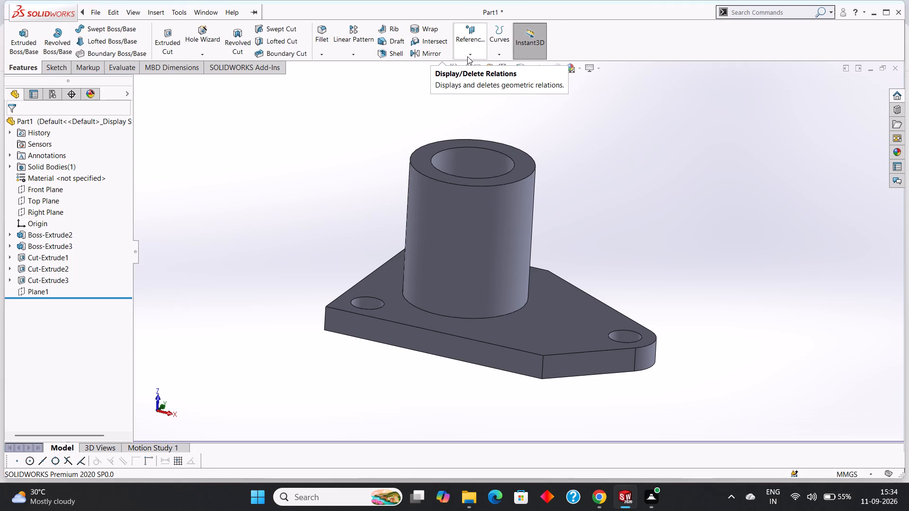
{"action": "left_click", "coordinate": [466, 57]}
{"action": "left_click", "coordinate": [477, 63]}
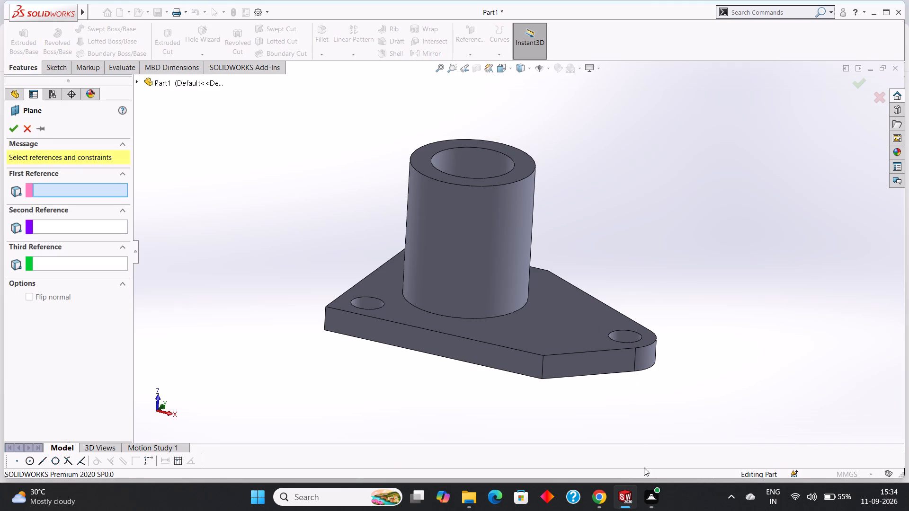
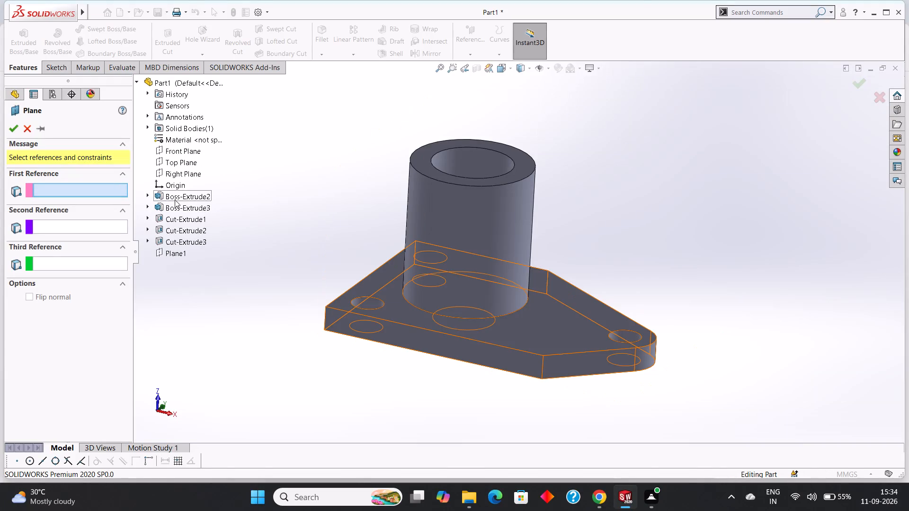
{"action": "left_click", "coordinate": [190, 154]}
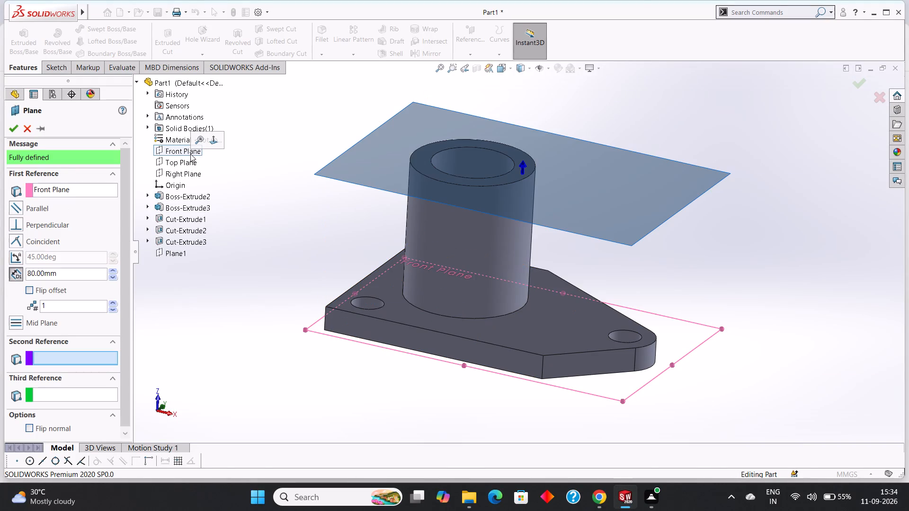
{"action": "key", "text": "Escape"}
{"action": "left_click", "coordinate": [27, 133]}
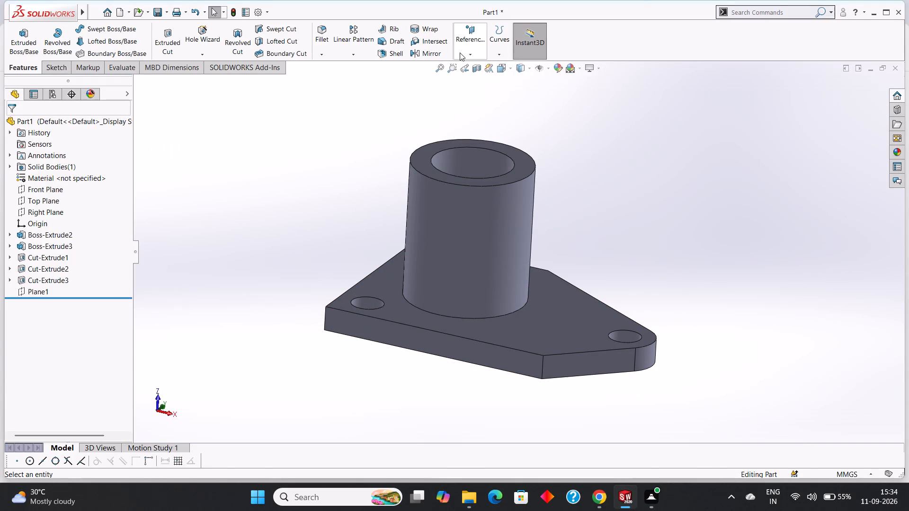
Create a reference plane offset 90 mm from the Right Plane, towards the rounded end of the base plate.
{"action": "left_click", "coordinate": [463, 53]}
{"action": "left_click", "coordinate": [472, 66]}
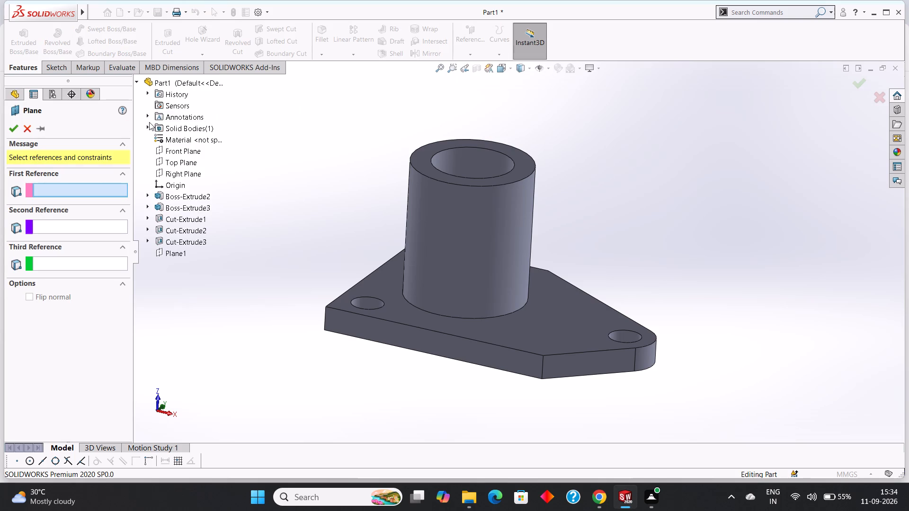
{"action": "left_click", "coordinate": [184, 172]}
{"action": "scroll", "coordinate": [682, 176], "scroll_direction": "up", "scroll_amount": 1}
{"action": "middle_click_drag", "start_coordinate": [682, 176], "coordinate": [710, 191]}
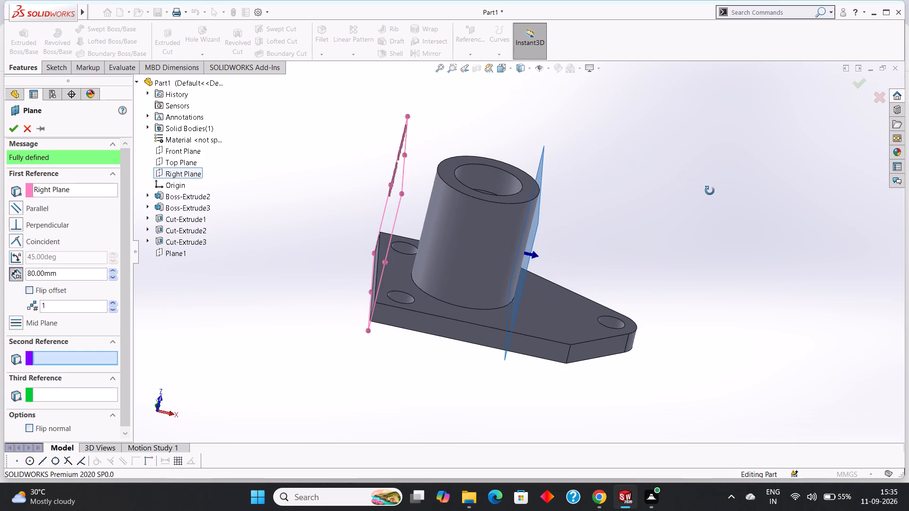
{"action": "middle_click_drag", "start_coordinate": [710, 191], "coordinate": [702, 187]}
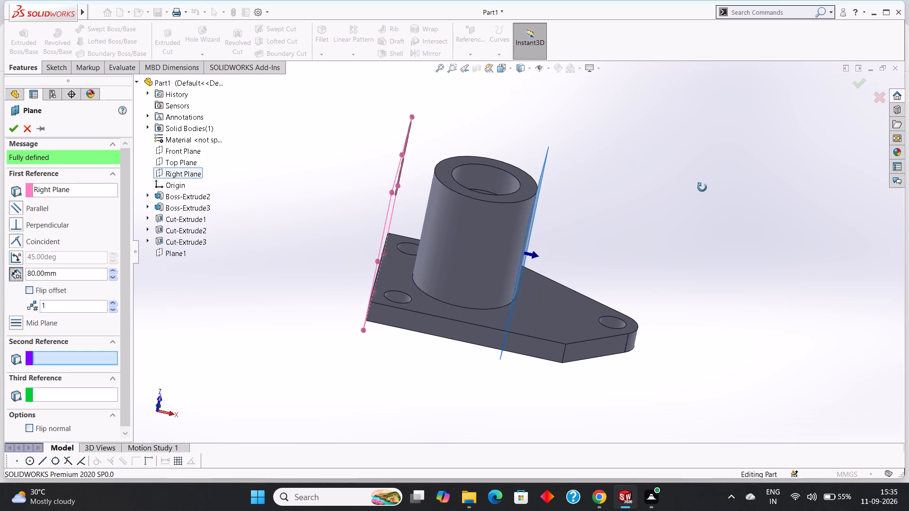
{"action": "middle_click_drag", "start_coordinate": [702, 187], "coordinate": [717, 170]}
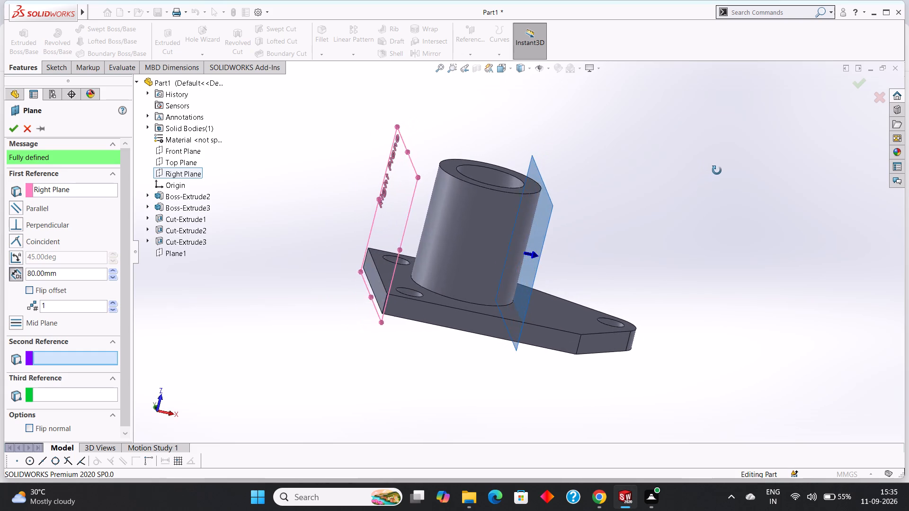
{"action": "middle_click_drag", "start_coordinate": [717, 170], "coordinate": [713, 169]}
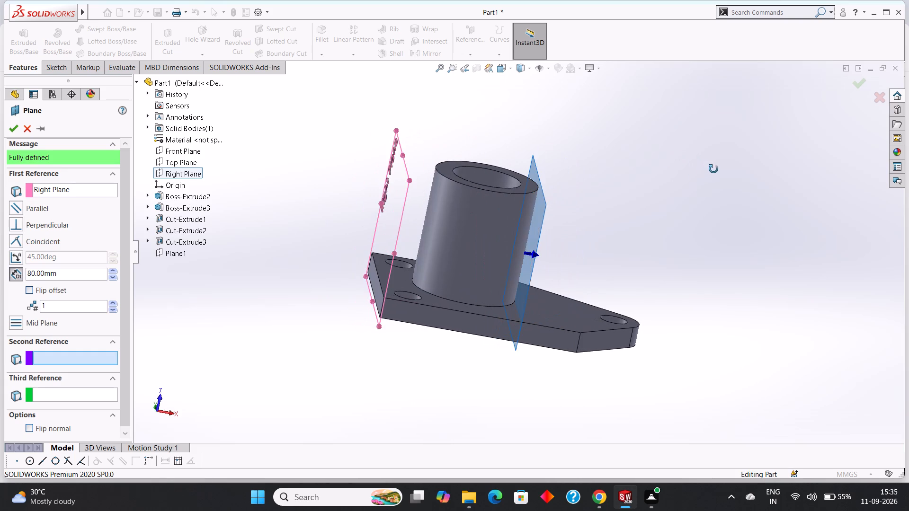
{"action": "middle_click_drag", "start_coordinate": [713, 169], "coordinate": [702, 243]}
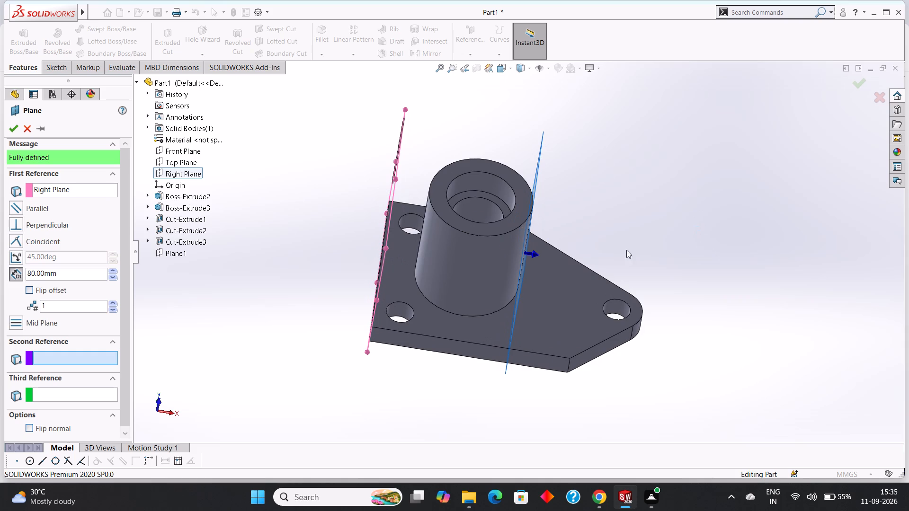
{"action": "left_click", "coordinate": [72, 265]}
{"action": "left_click_drag", "start_coordinate": [78, 278], "coordinate": [64, 273]}
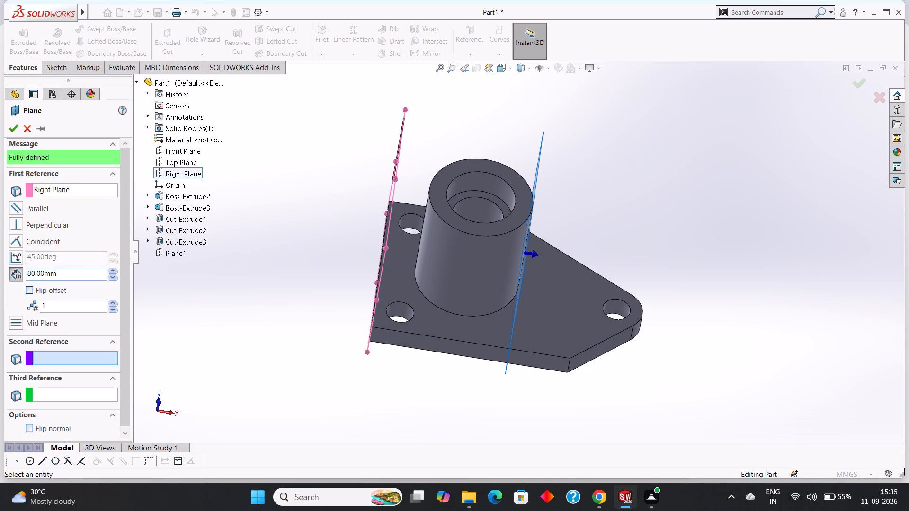
{"action": "left_click_drag", "start_coordinate": [64, 273], "coordinate": [16, 266]}
{"action": "type", "text": "90"}
{"action": "key", "text": "Return"}
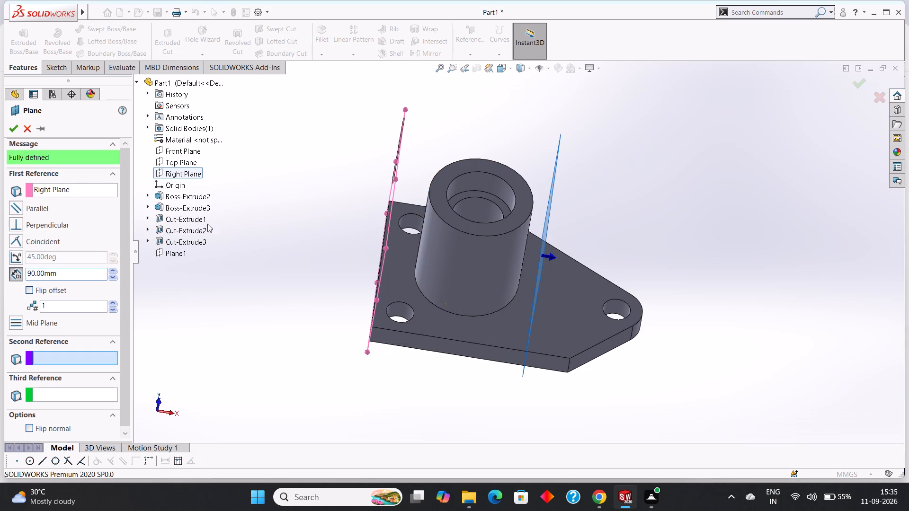
{"action": "left_click", "coordinate": [17, 129]}
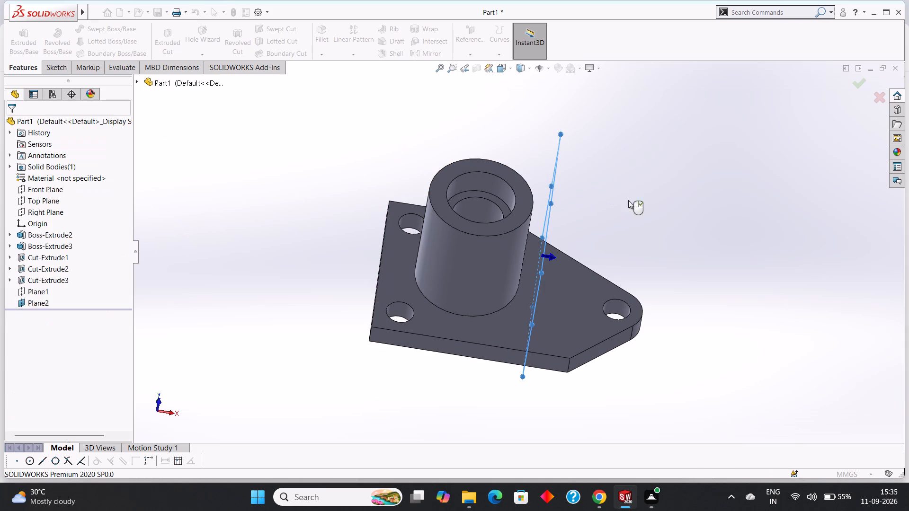
{"action": "left_click", "coordinate": [632, 200]}
Orient the view normal to the new 90 mm offset plane and start a sketch on it.
{"action": "left_click", "coordinate": [556, 156]}
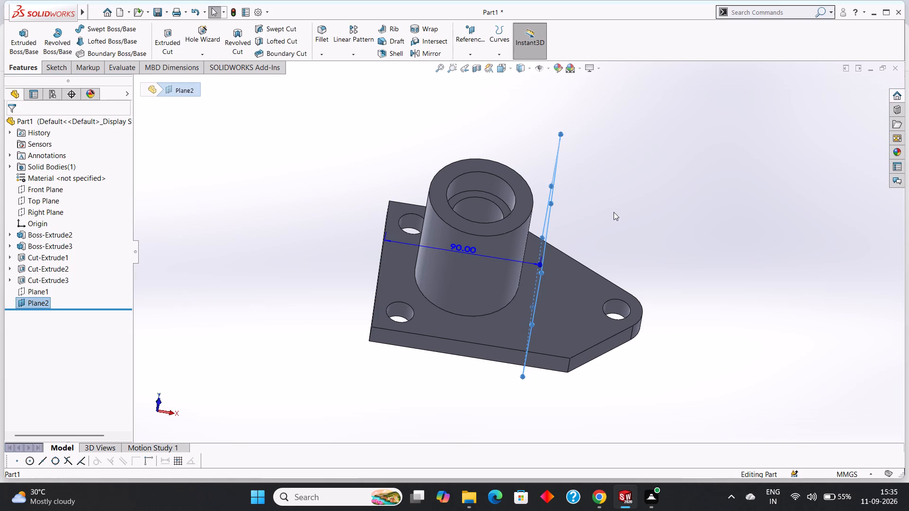
{"action": "key", "text": "ctrl+8"}
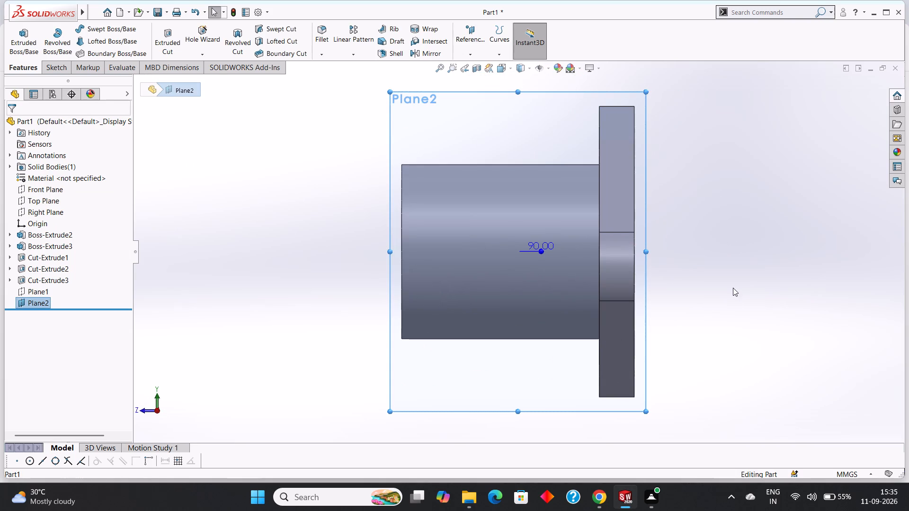
{"action": "middle_click_drag", "start_coordinate": [733, 288], "coordinate": [642, 258]}
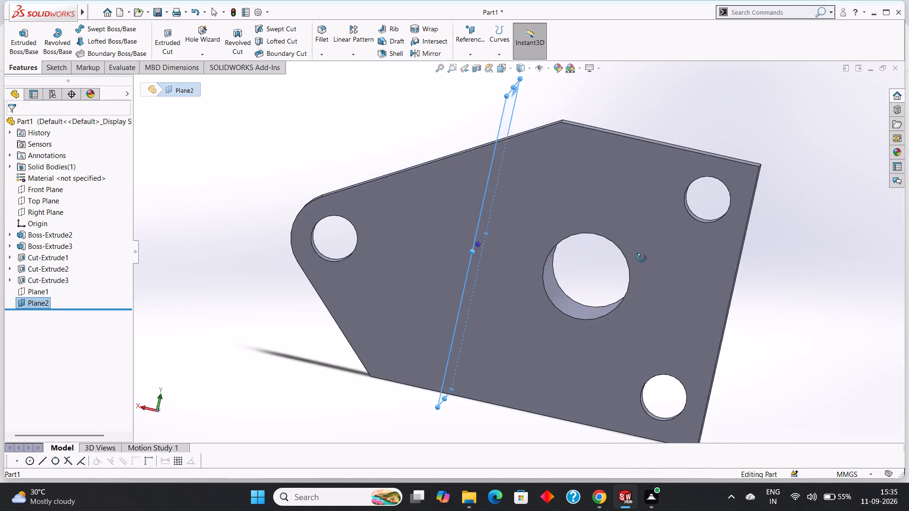
{"action": "middle_click_drag", "start_coordinate": [642, 258], "coordinate": [716, 415]}
{"action": "scroll", "coordinate": [716, 415], "scroll_direction": "down", "scroll_amount": 1}
{"action": "middle_click_drag", "start_coordinate": [757, 238], "coordinate": [804, 260]}
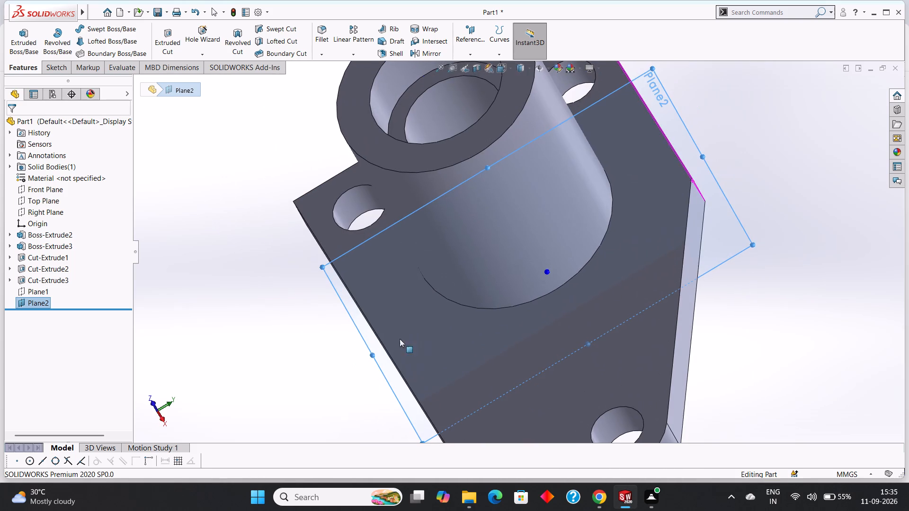
{"action": "middle_click_drag", "start_coordinate": [263, 291], "coordinate": [242, 278]}
{"action": "scroll", "coordinate": [699, 176], "scroll_direction": "up", "scroll_amount": 2}
{"action": "middle_click_drag", "start_coordinate": [252, 129], "coordinate": [267, 97]}
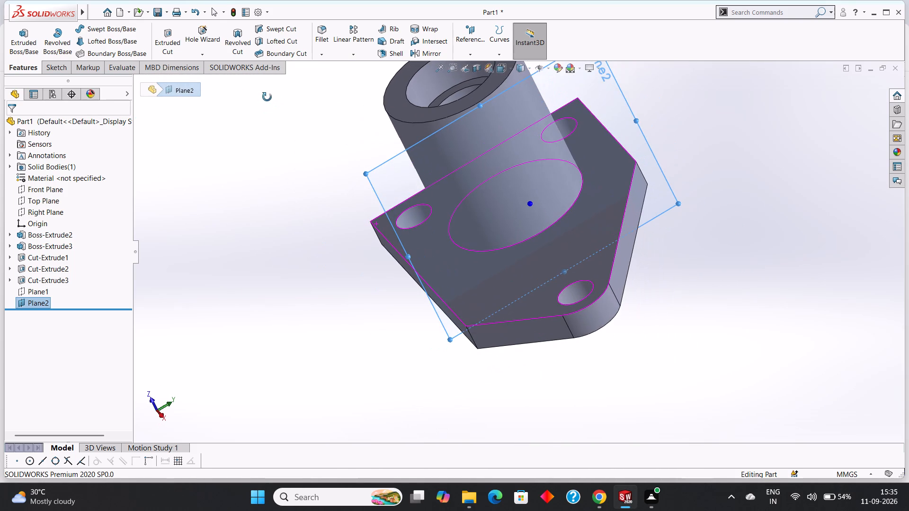
{"action": "middle_click_drag", "start_coordinate": [267, 97], "coordinate": [267, 97]}
{"action": "left_click", "coordinate": [397, 153]}
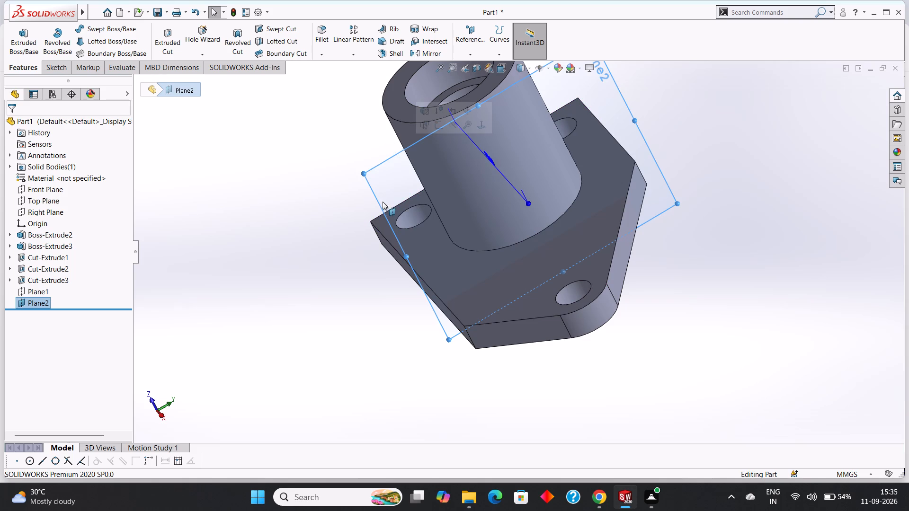
{"action": "key", "text": "ctrl+8"}
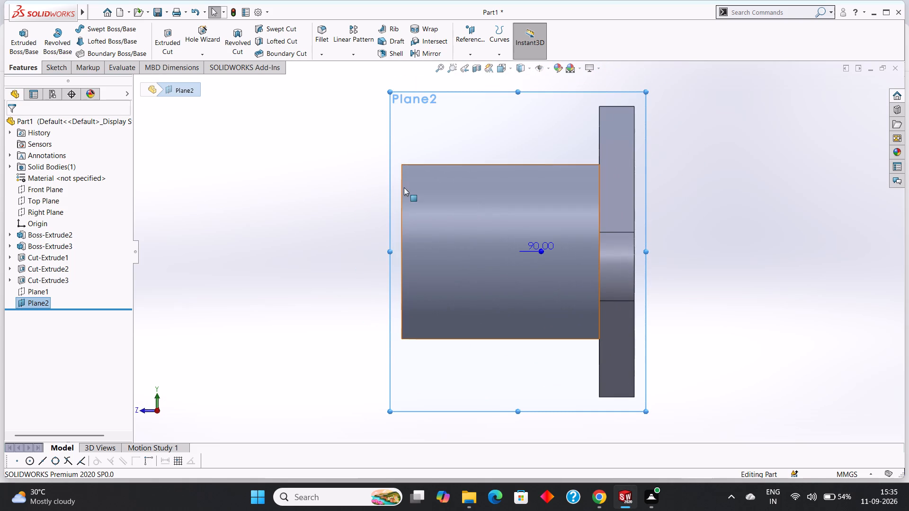
{"action": "left_click", "coordinate": [58, 65]}
{"action": "right_click", "coordinate": [440, 96]}
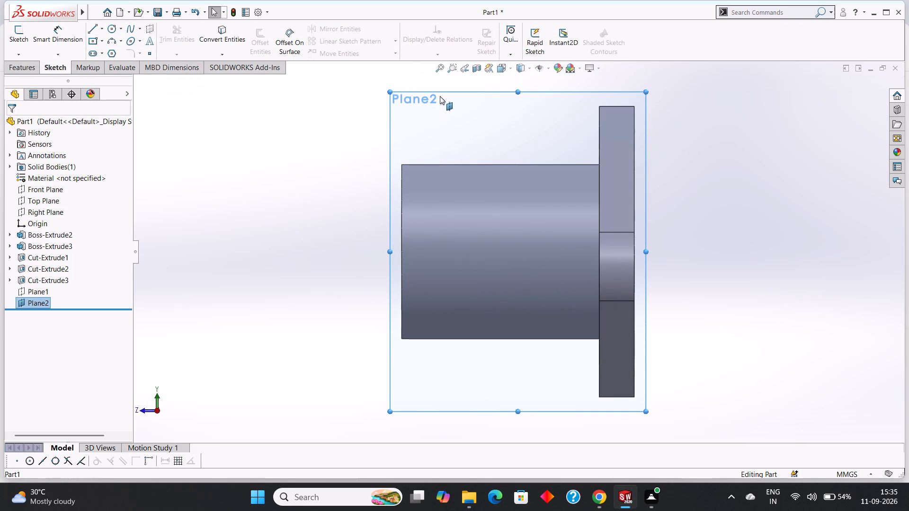
{"action": "left_click", "coordinate": [460, 82]}
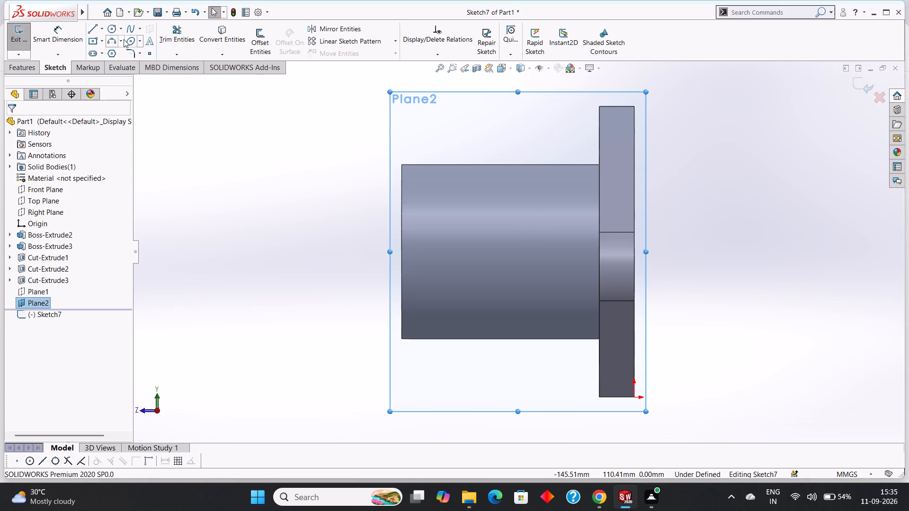
Sketch two concentric circles of radius 15 mm and 8 mm on the cylinder's centreline, about 44 mm from the base plate's bottom face.
{"action": "left_click", "coordinate": [121, 28]}
{"action": "left_click", "coordinate": [125, 41]}
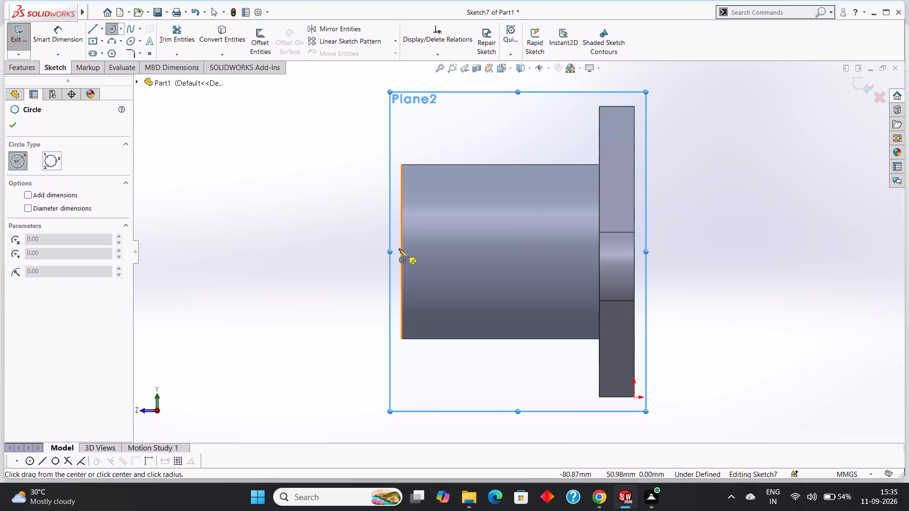
{"action": "left_click", "coordinate": [505, 251]}
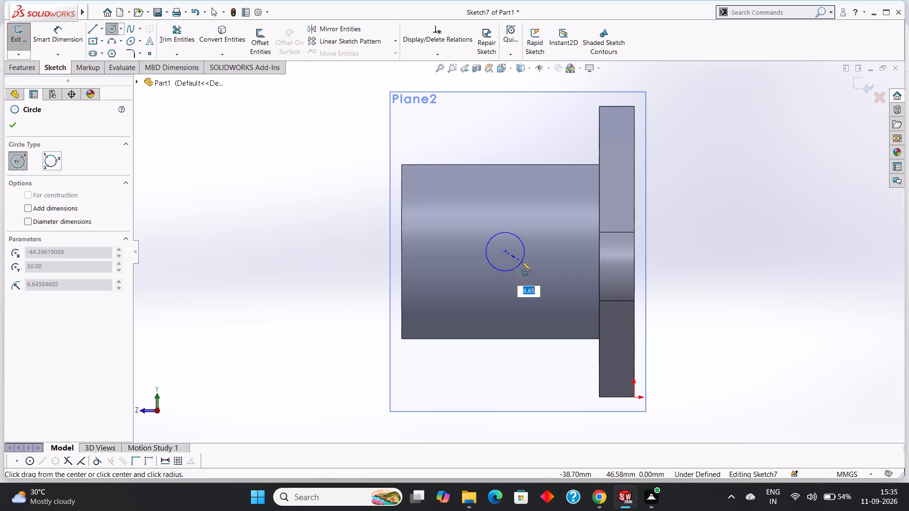
{"action": "type", "text": "15"}
{"action": "key", "text": "Return"}
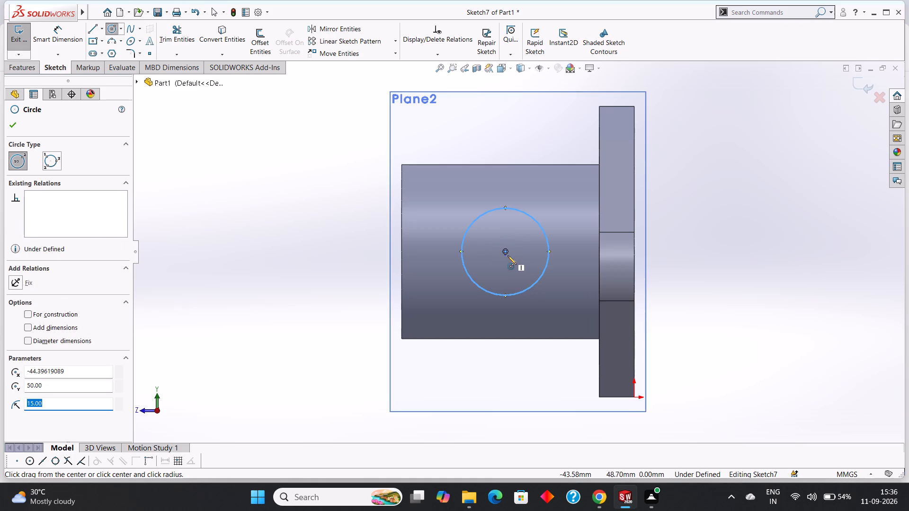
{"action": "left_click", "coordinate": [507, 253]}
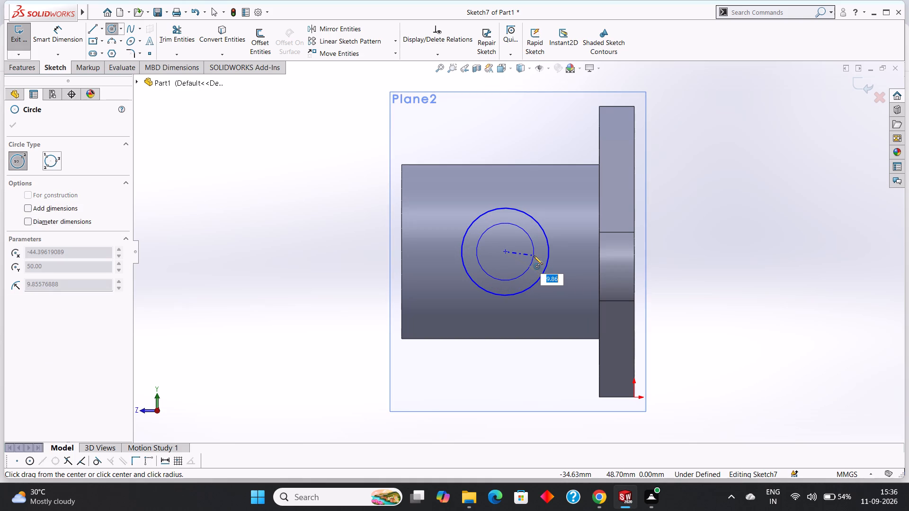
{"action": "key", "text": "8"}
{"action": "key", "text": "Return"}
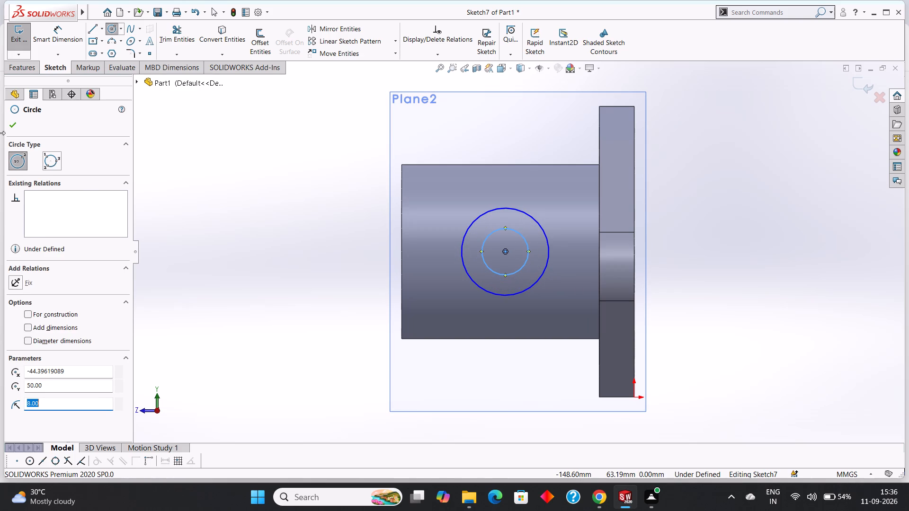
{"action": "left_click", "coordinate": [10, 129]}
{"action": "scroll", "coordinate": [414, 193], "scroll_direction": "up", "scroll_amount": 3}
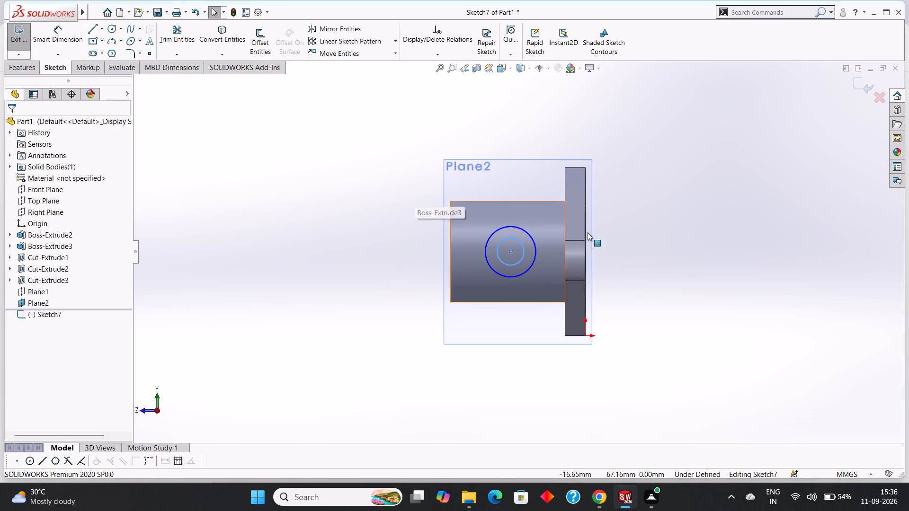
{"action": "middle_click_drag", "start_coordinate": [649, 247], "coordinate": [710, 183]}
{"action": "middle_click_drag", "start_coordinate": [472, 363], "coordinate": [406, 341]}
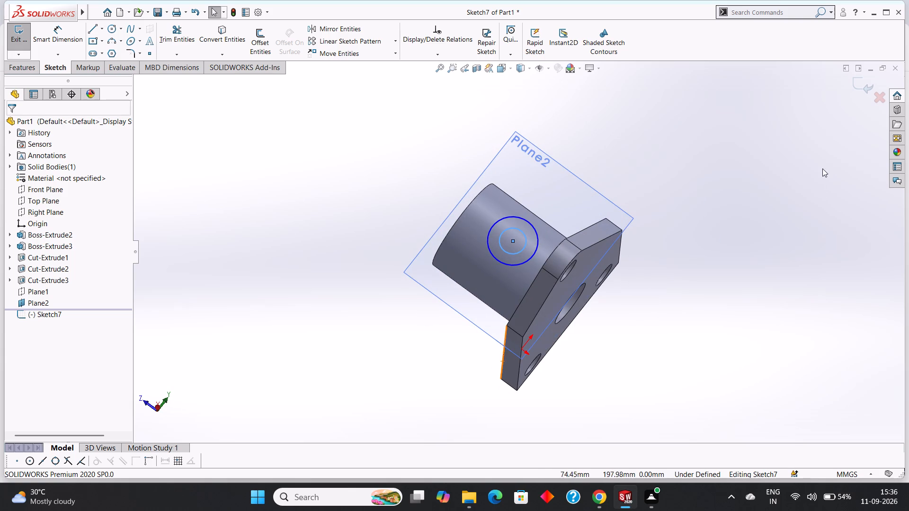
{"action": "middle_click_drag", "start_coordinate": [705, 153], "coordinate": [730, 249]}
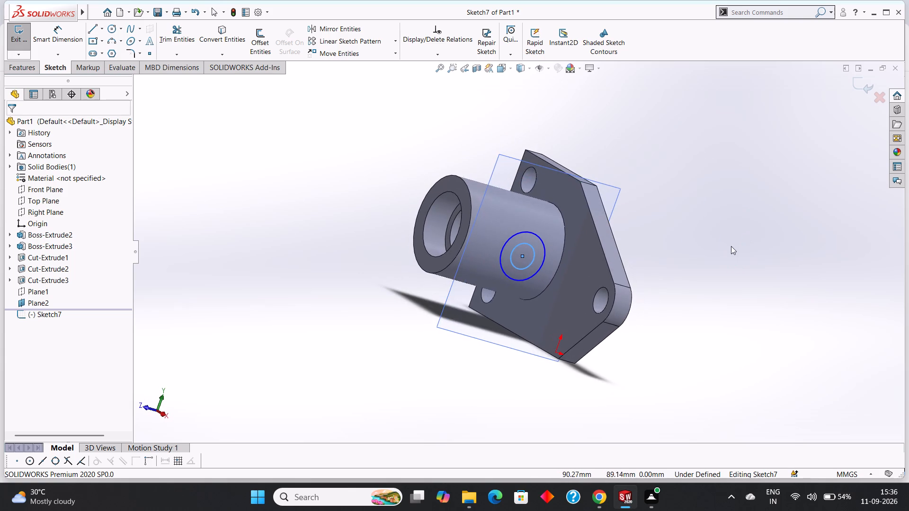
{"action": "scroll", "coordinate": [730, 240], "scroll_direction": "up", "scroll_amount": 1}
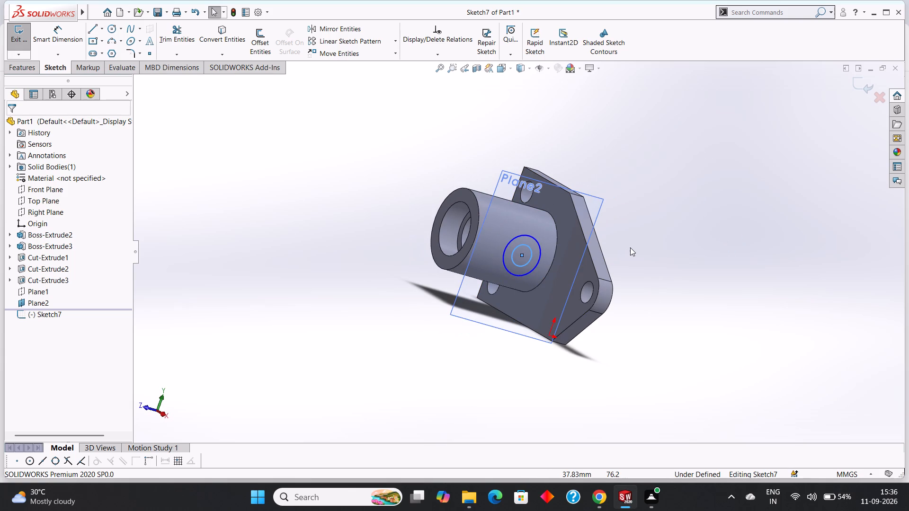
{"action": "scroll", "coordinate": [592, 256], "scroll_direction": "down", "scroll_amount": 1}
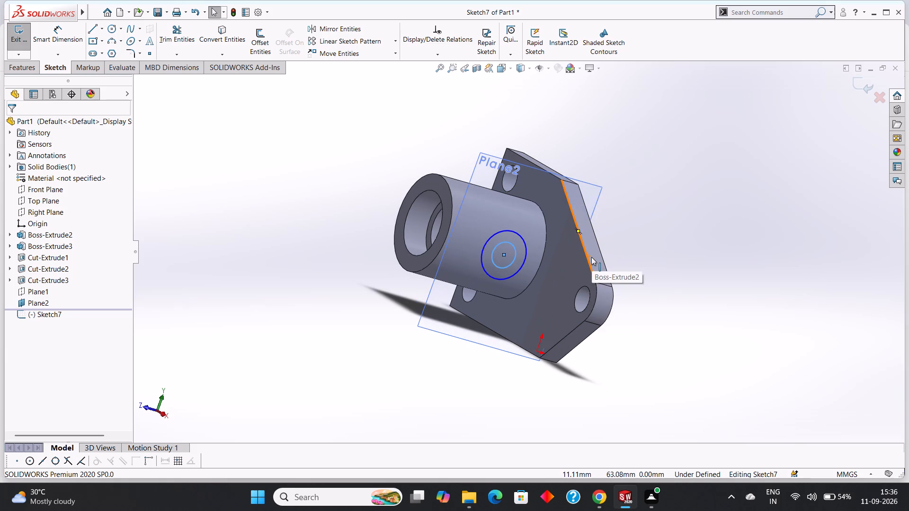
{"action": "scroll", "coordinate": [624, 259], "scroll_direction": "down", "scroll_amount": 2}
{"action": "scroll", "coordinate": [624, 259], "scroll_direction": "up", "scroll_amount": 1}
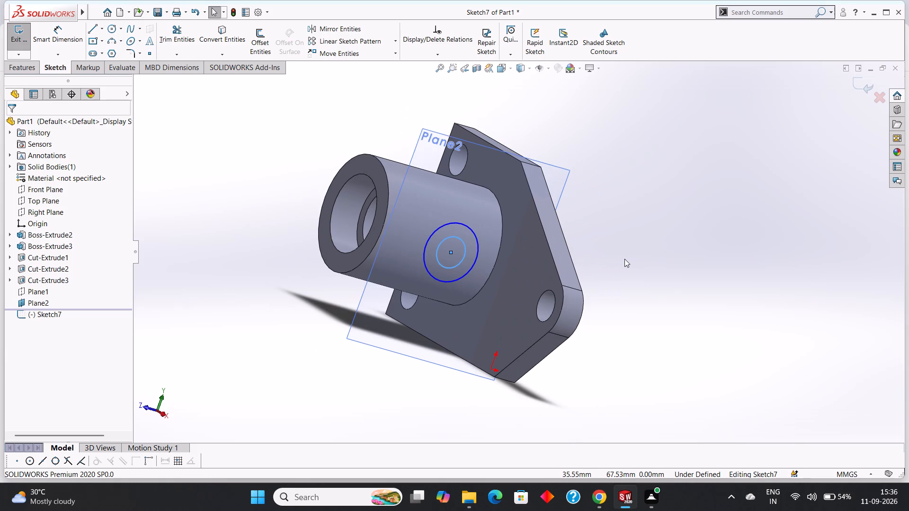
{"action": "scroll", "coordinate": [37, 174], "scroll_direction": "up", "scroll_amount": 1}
Dimension the concentric circles' centre 30 mm from the cylinder's circular edge at the base plate.
{"action": "left_click", "coordinate": [53, 38]}
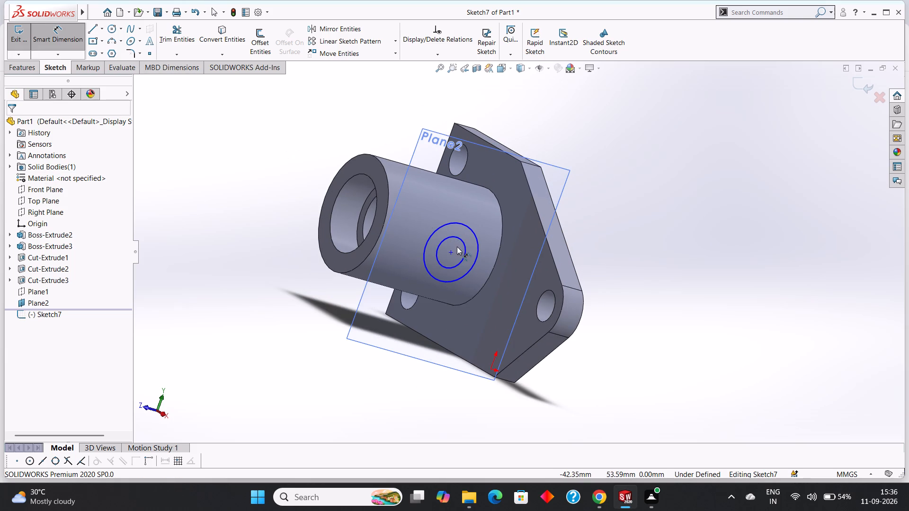
{"action": "left_click", "coordinate": [451, 251]}
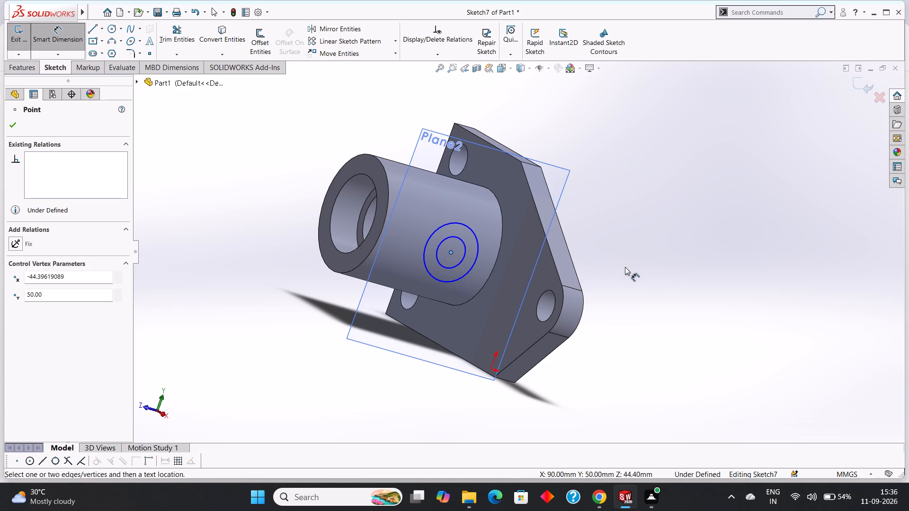
{"action": "middle_click_drag", "start_coordinate": [625, 267], "coordinate": [647, 153]}
{"action": "scroll", "coordinate": [657, 202], "scroll_direction": "up", "scroll_amount": 2}
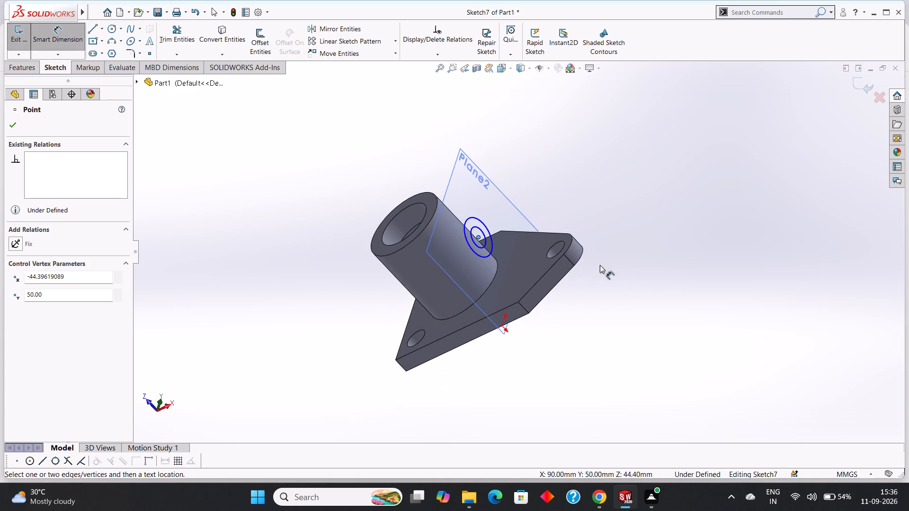
{"action": "left_click", "coordinate": [517, 318]}
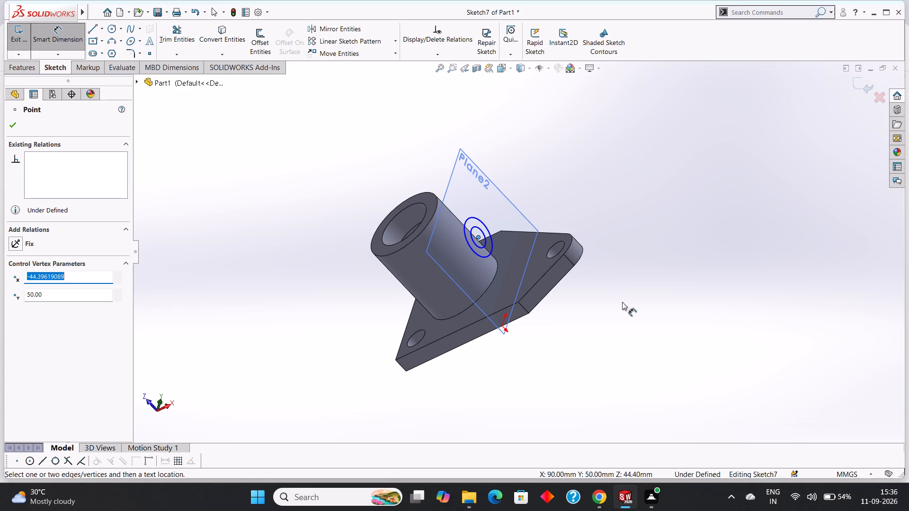
{"action": "scroll", "coordinate": [516, 264], "scroll_direction": "down", "scroll_amount": 1}
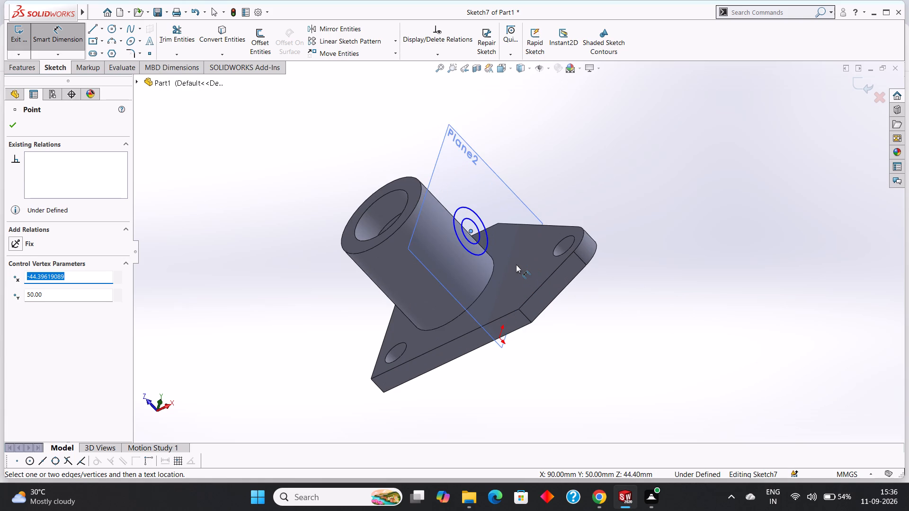
{"action": "key", "text": "Escape"}
{"action": "scroll", "coordinate": [457, 216], "scroll_direction": "down", "scroll_amount": 2}
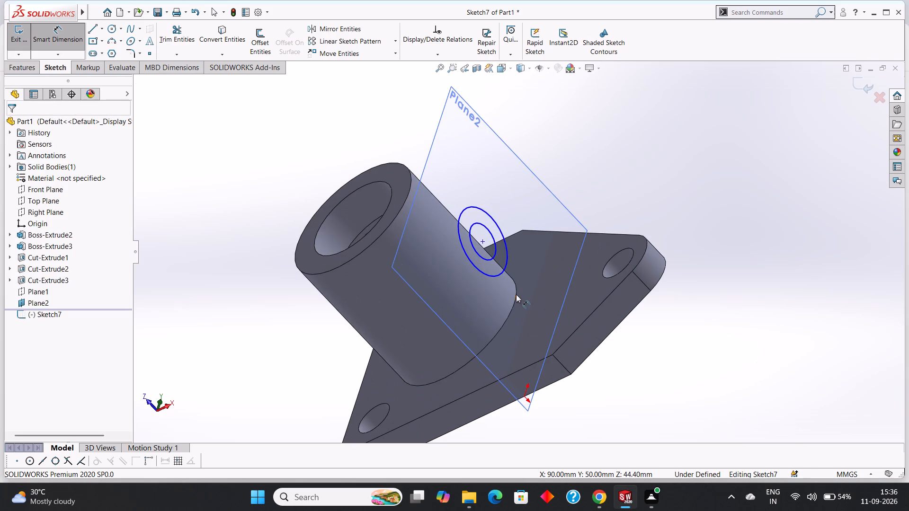
{"action": "left_click", "coordinate": [517, 296]}
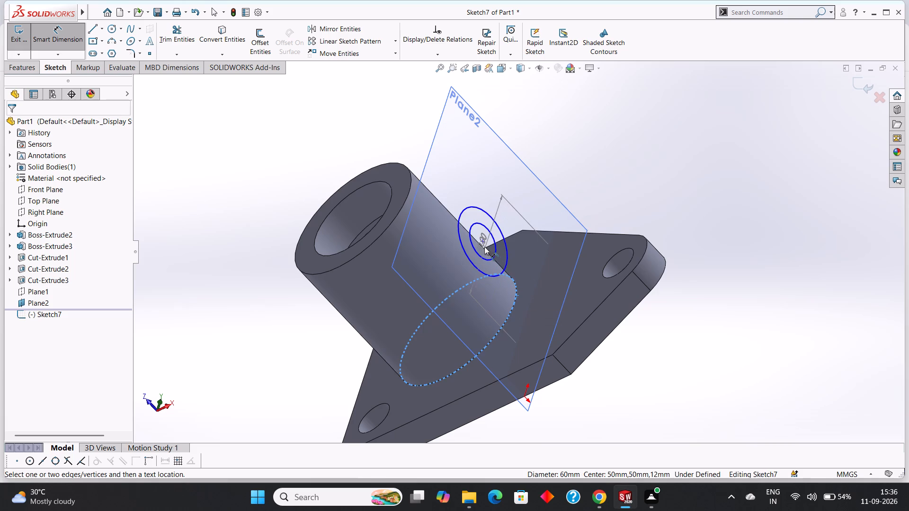
{"action": "left_click", "coordinate": [483, 240]}
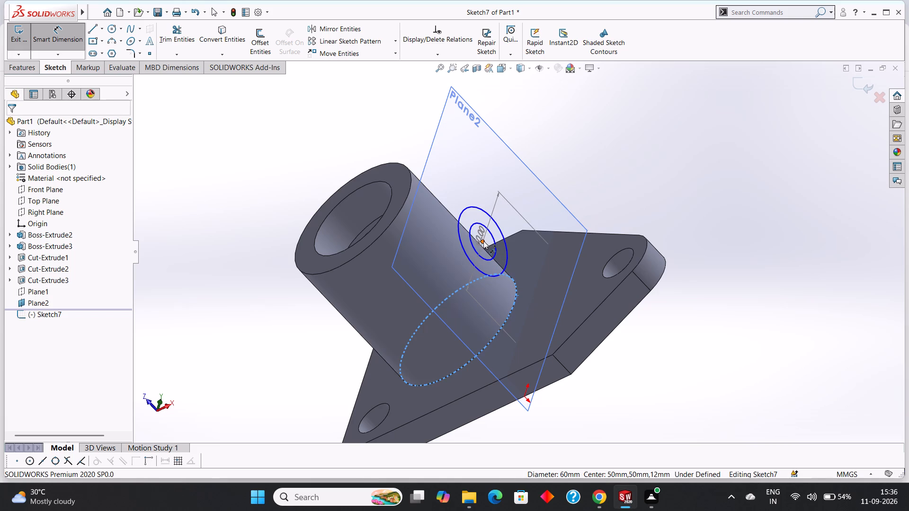
{"action": "left_click", "coordinate": [520, 258]}
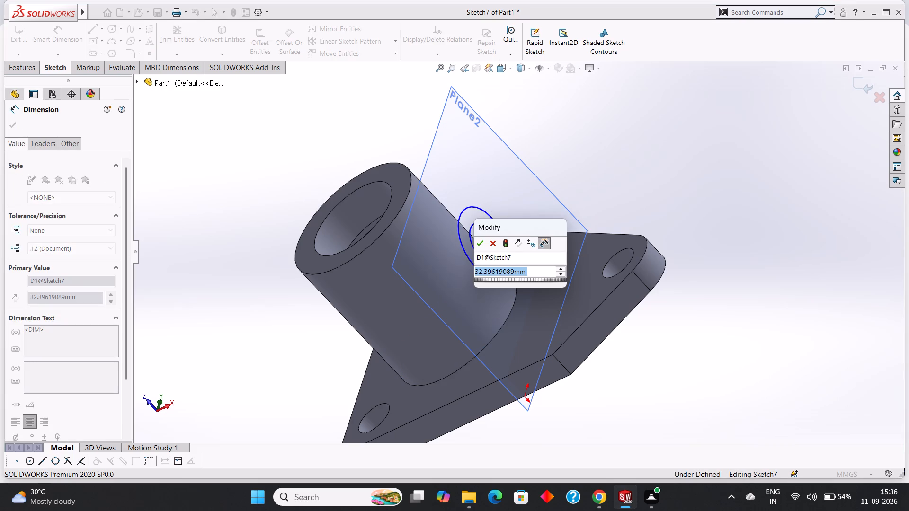
{"action": "type", "text": "30"}
{"action": "key", "text": "Return"}
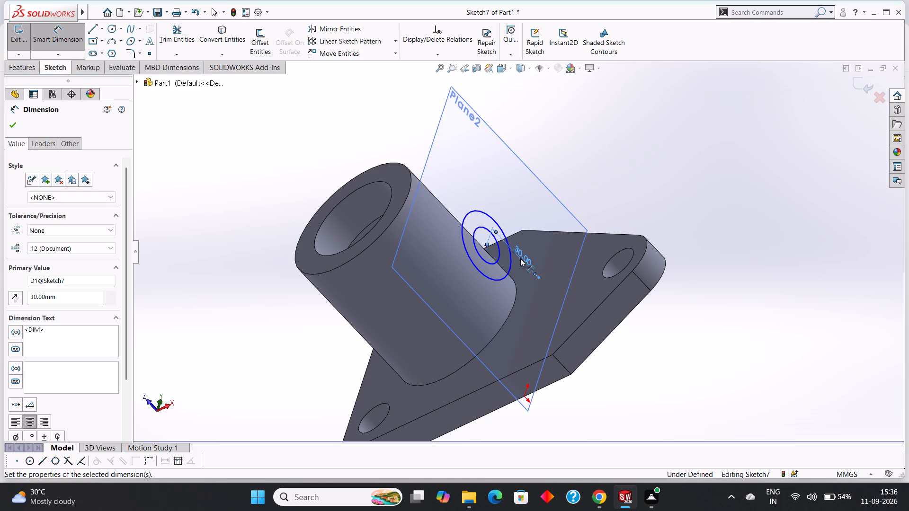
{"action": "left_click", "coordinate": [14, 123]}
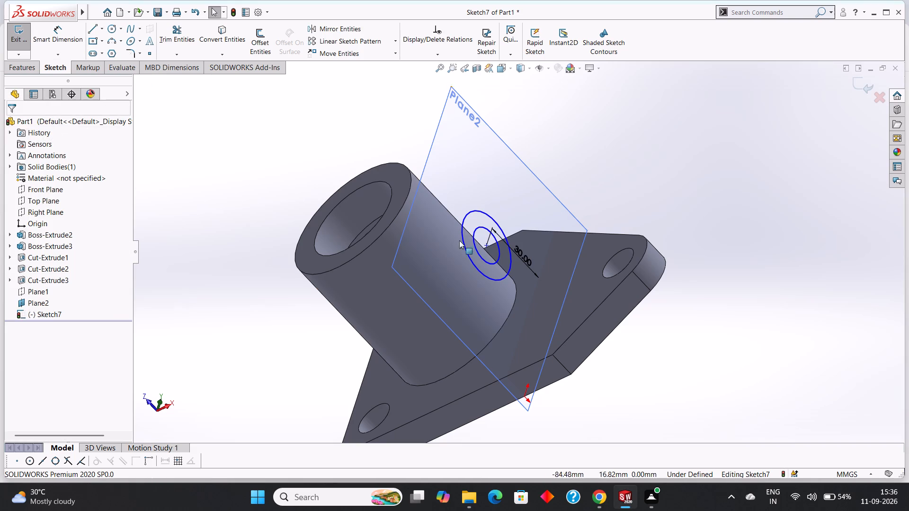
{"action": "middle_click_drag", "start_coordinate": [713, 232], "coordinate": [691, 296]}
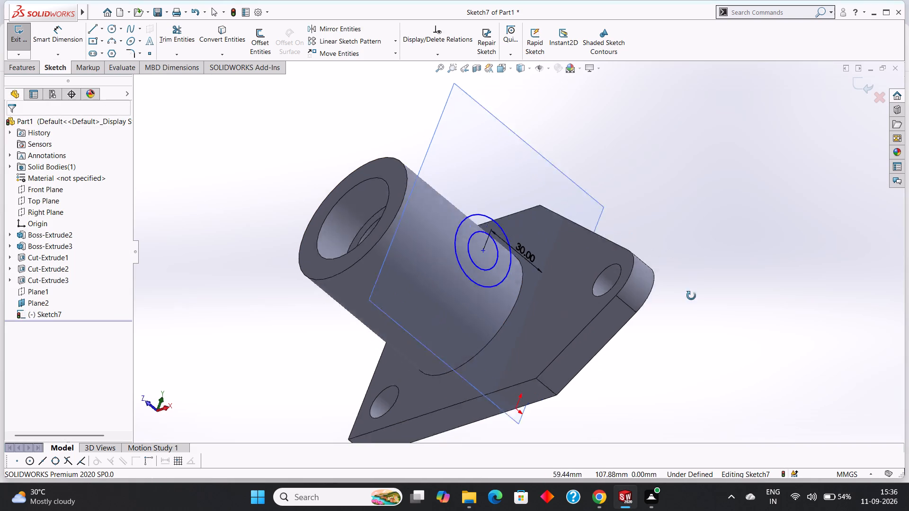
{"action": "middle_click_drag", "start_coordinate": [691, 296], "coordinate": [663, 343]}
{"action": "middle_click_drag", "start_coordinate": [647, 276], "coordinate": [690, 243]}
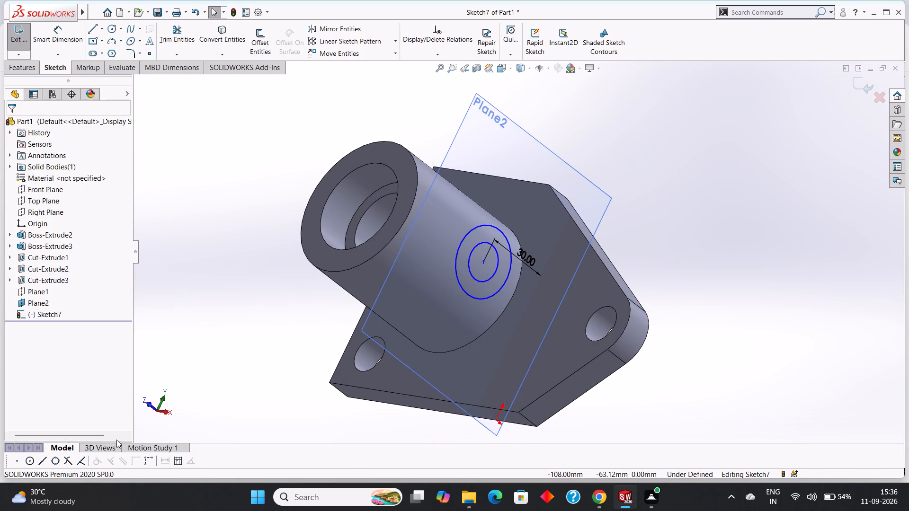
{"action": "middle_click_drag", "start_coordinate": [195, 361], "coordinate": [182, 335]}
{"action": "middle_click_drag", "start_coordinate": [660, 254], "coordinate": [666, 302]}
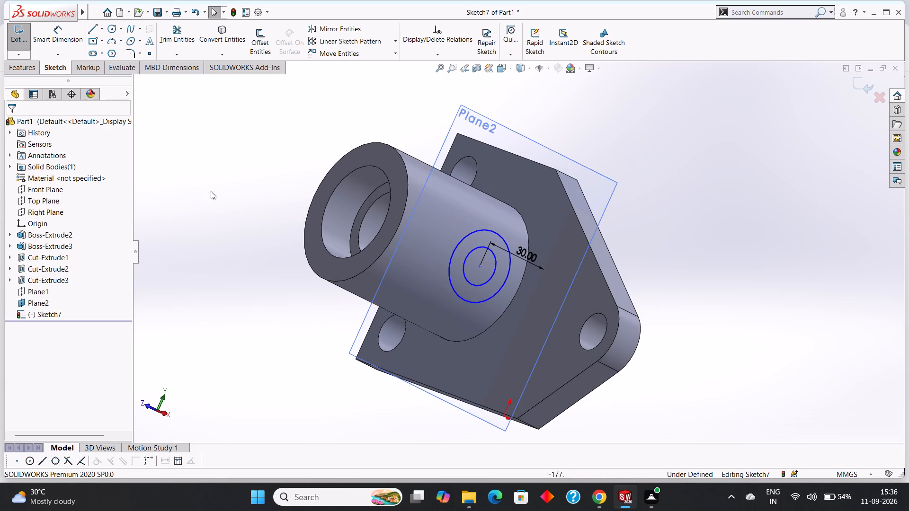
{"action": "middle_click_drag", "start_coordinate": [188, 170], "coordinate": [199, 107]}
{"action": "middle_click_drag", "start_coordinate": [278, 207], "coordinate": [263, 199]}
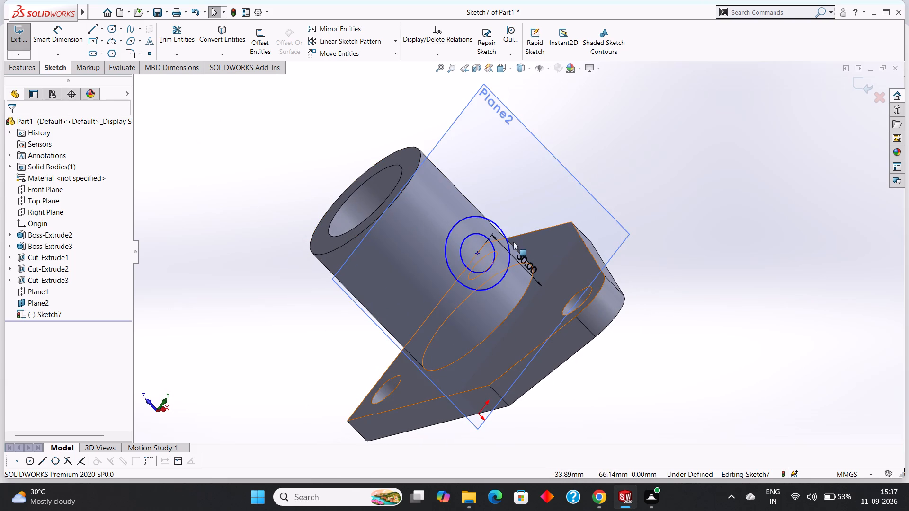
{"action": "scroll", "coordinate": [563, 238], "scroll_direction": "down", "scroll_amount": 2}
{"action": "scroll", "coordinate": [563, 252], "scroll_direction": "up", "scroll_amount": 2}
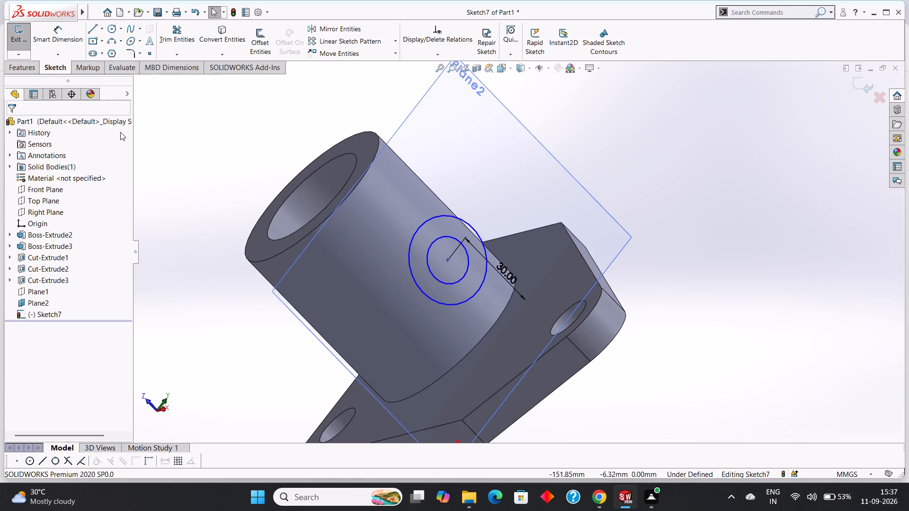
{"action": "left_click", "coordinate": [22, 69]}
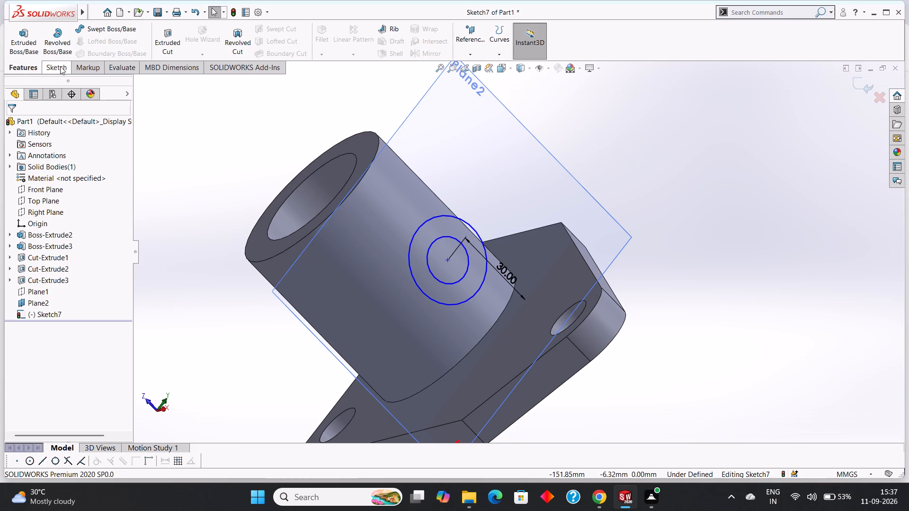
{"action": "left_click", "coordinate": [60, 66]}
Sketch a horizontal line about 24 mm long from the outer circle's lower quadrant point towards the base plate.
{"action": "left_click", "coordinate": [98, 26]}
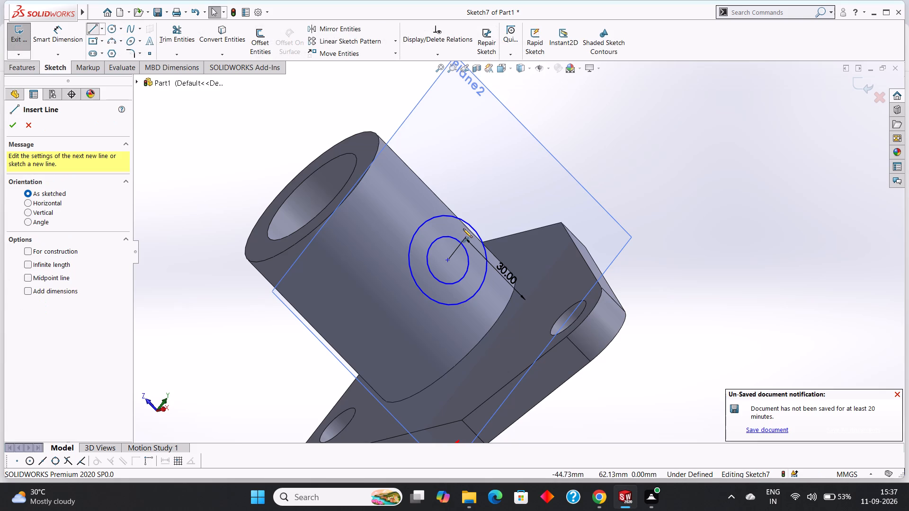
{"action": "scroll", "coordinate": [464, 229], "scroll_direction": "down", "scroll_amount": 3}
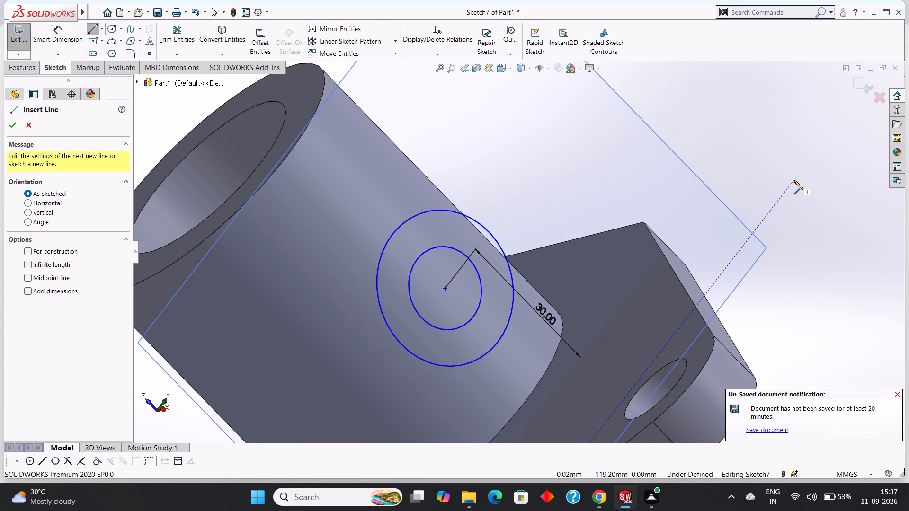
{"action": "middle_click_drag", "start_coordinate": [794, 180], "coordinate": [788, 218]}
{"action": "scroll", "coordinate": [485, 277], "scroll_direction": "up", "scroll_amount": 3}
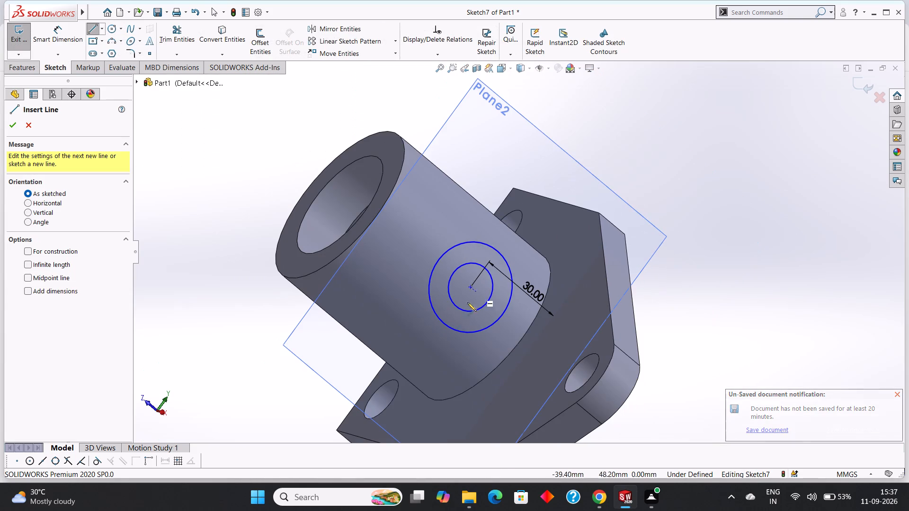
{"action": "left_click", "coordinate": [444, 325]}
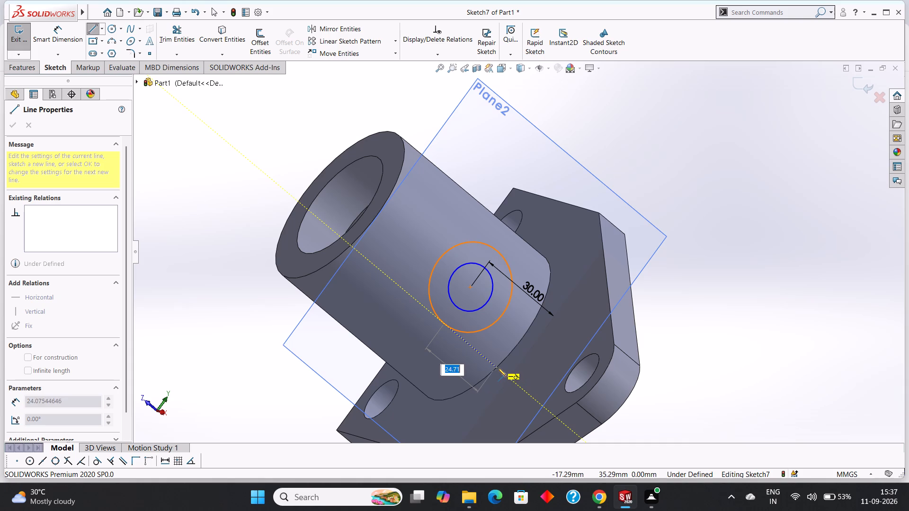
{"action": "left_click", "coordinate": [496, 366]}
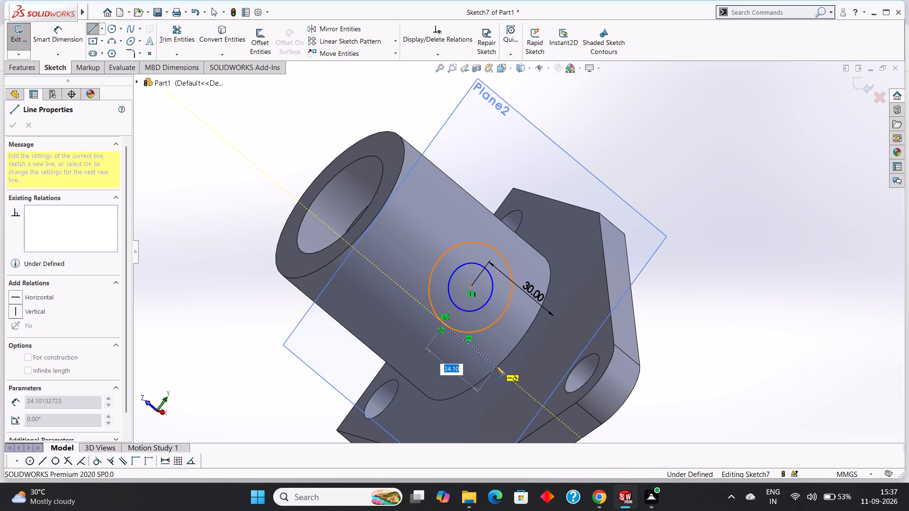
{"action": "right_click", "coordinate": [517, 369]}
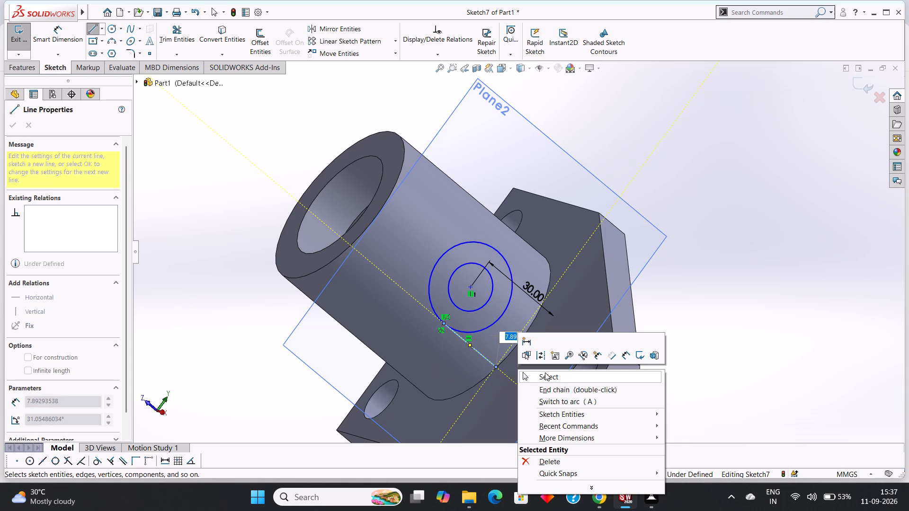
{"action": "left_click", "coordinate": [545, 373]}
Sketch a horizontal line about 23 mm long from the outer circle's upper quadrant point towards the base plate.
{"action": "left_click", "coordinate": [91, 33]}
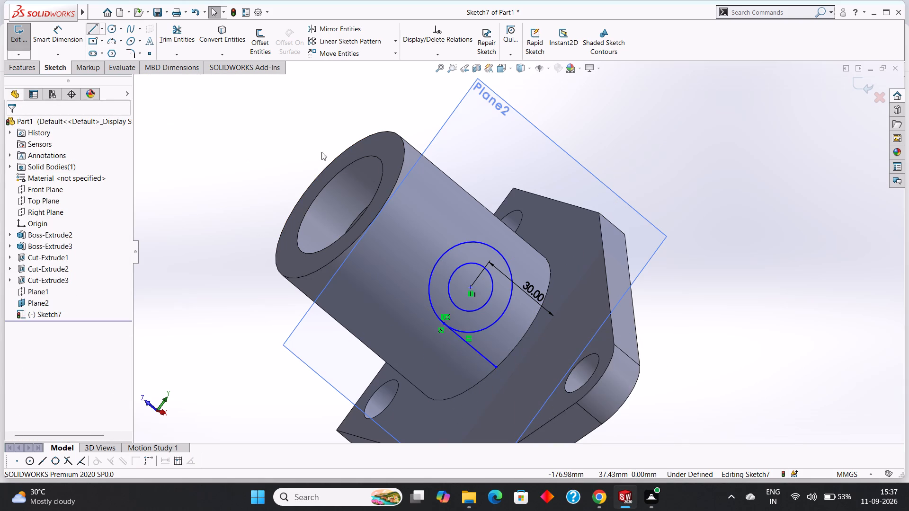
{"action": "left_click", "coordinate": [496, 251]}
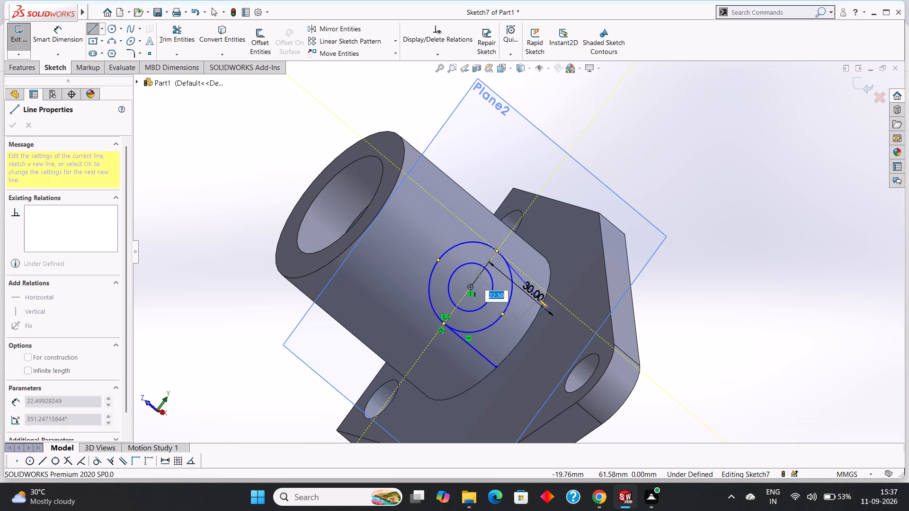
{"action": "left_click", "coordinate": [546, 292]}
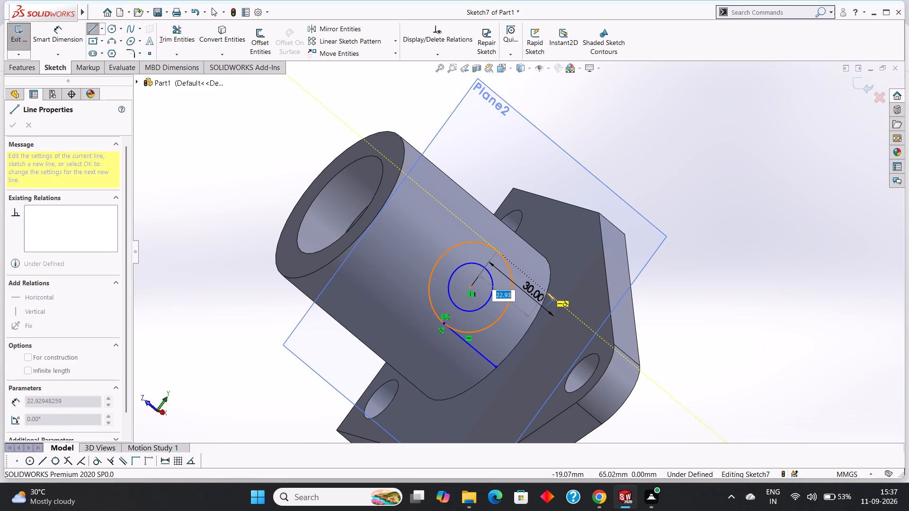
{"action": "right_click", "coordinate": [565, 293]}
{"action": "left_click", "coordinate": [594, 303]}
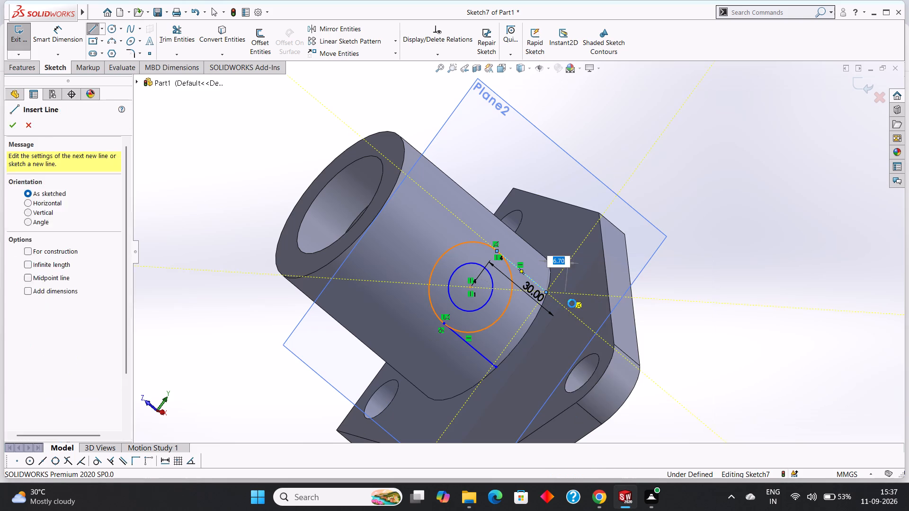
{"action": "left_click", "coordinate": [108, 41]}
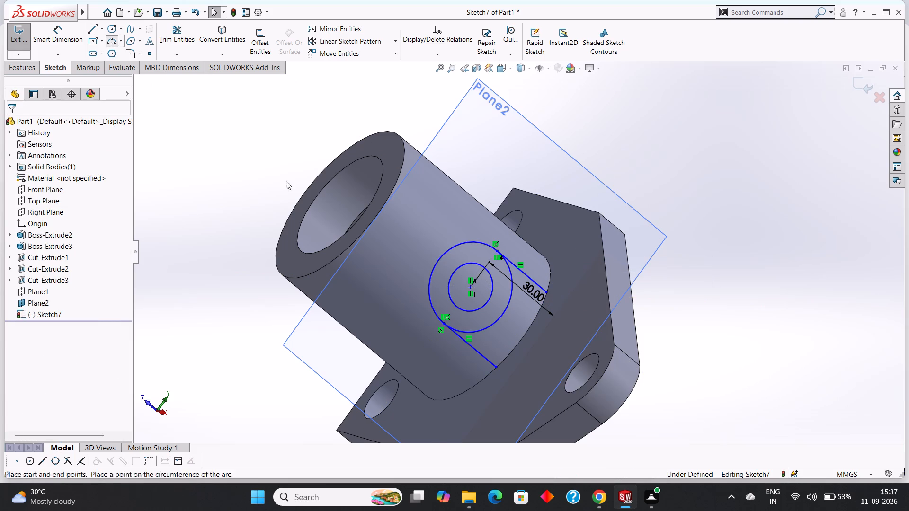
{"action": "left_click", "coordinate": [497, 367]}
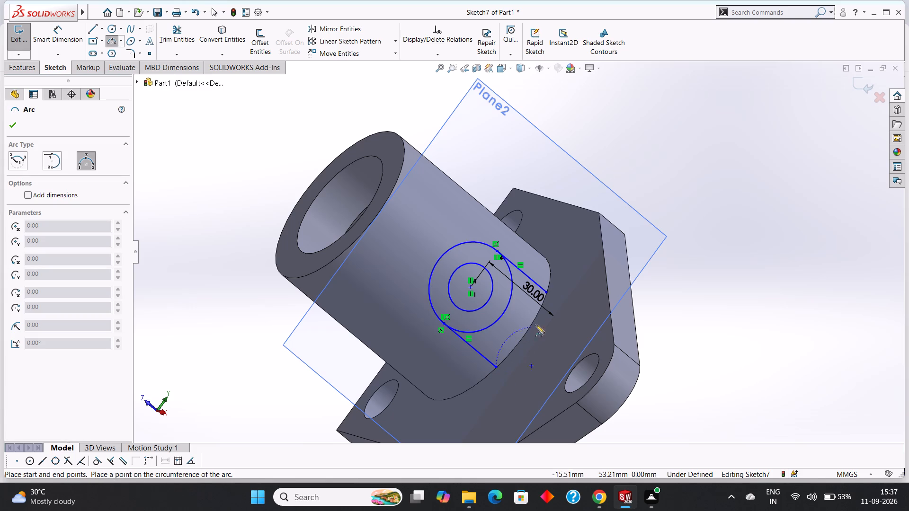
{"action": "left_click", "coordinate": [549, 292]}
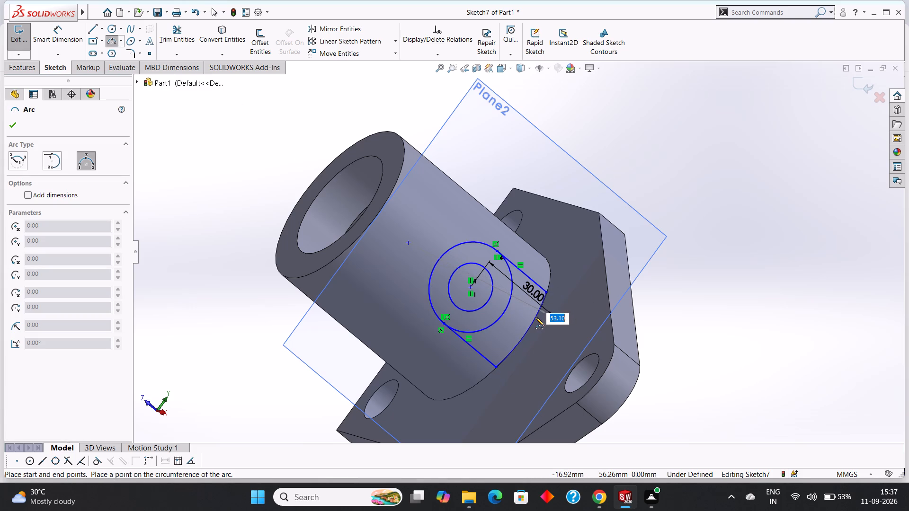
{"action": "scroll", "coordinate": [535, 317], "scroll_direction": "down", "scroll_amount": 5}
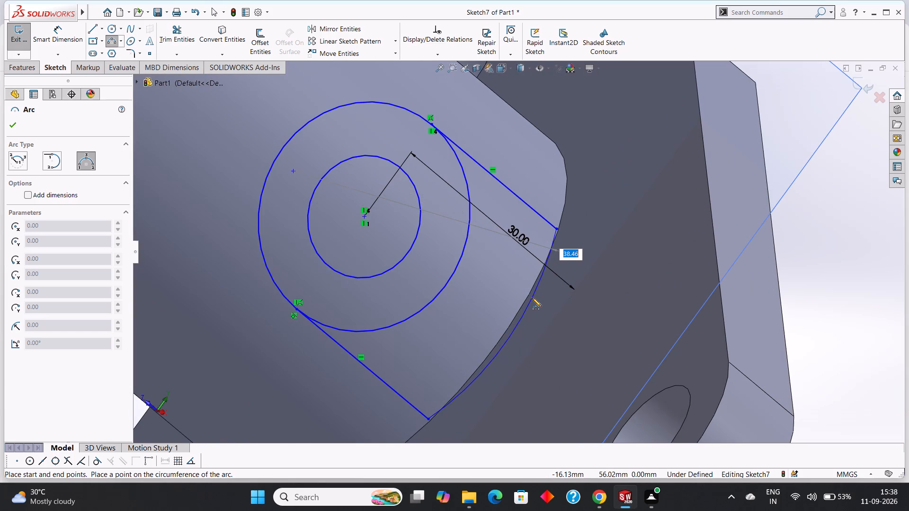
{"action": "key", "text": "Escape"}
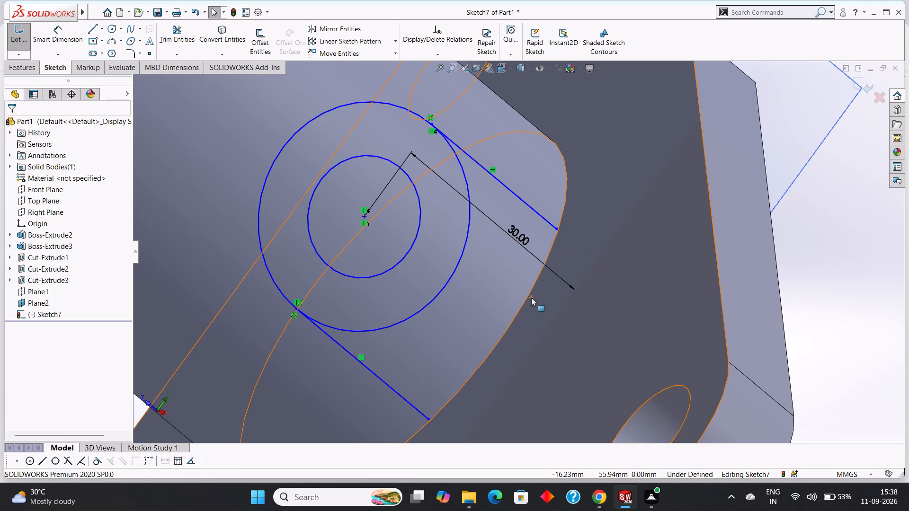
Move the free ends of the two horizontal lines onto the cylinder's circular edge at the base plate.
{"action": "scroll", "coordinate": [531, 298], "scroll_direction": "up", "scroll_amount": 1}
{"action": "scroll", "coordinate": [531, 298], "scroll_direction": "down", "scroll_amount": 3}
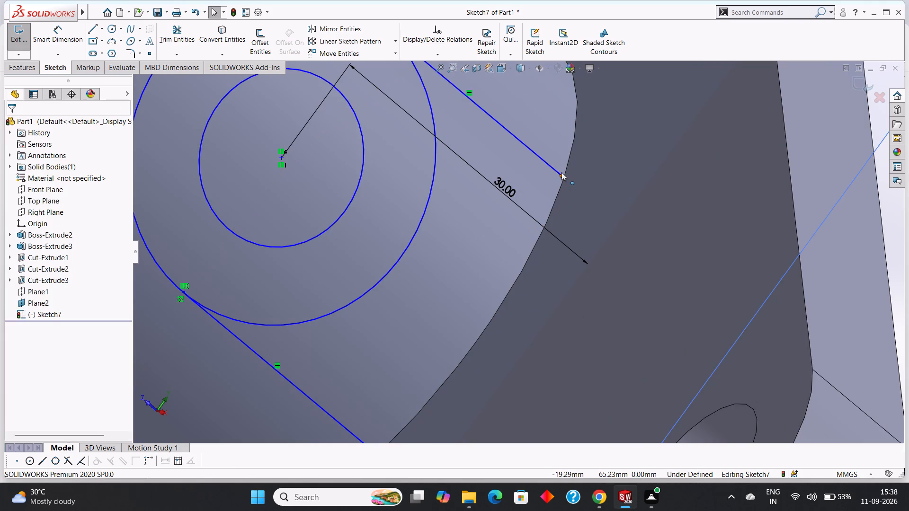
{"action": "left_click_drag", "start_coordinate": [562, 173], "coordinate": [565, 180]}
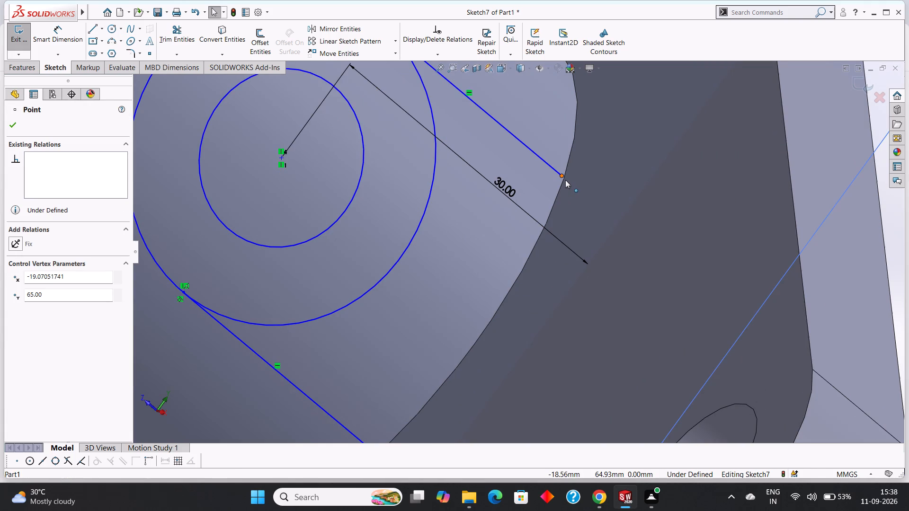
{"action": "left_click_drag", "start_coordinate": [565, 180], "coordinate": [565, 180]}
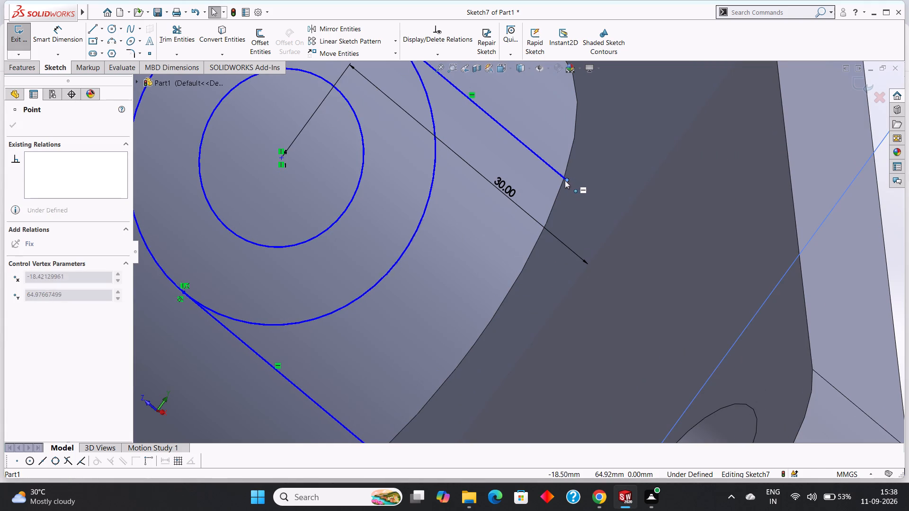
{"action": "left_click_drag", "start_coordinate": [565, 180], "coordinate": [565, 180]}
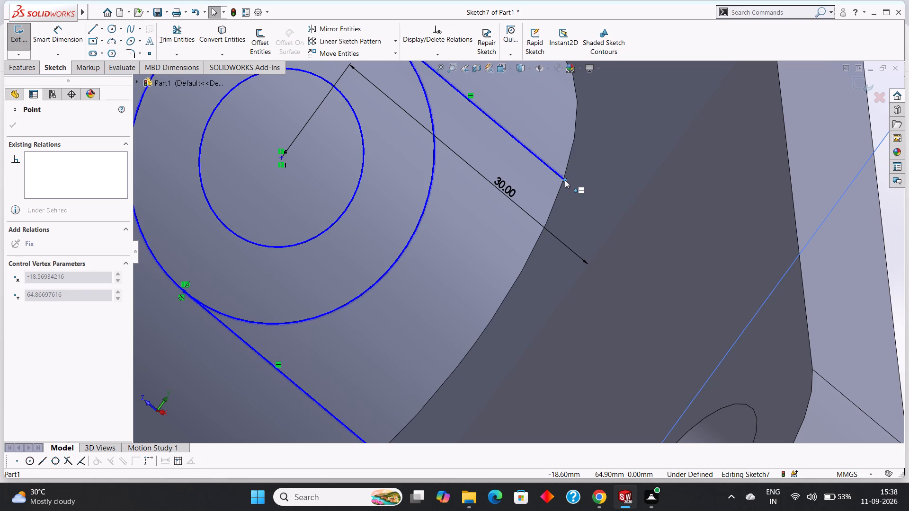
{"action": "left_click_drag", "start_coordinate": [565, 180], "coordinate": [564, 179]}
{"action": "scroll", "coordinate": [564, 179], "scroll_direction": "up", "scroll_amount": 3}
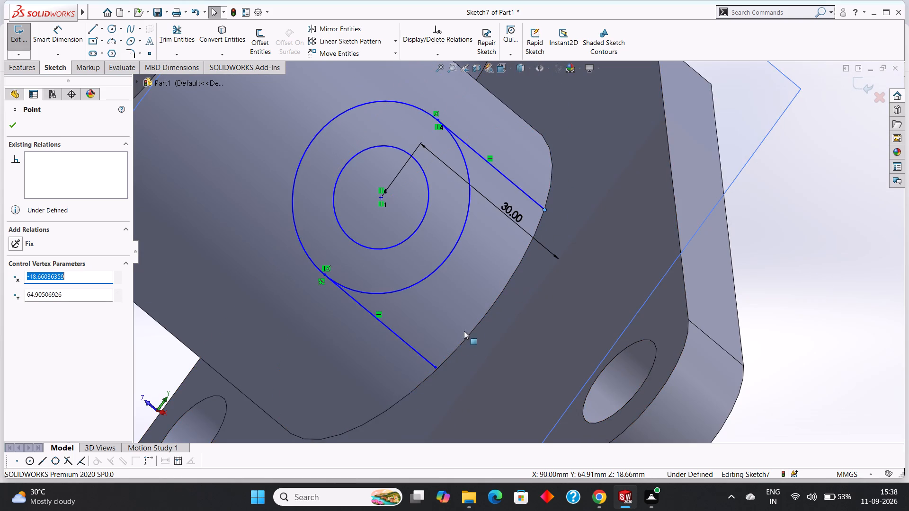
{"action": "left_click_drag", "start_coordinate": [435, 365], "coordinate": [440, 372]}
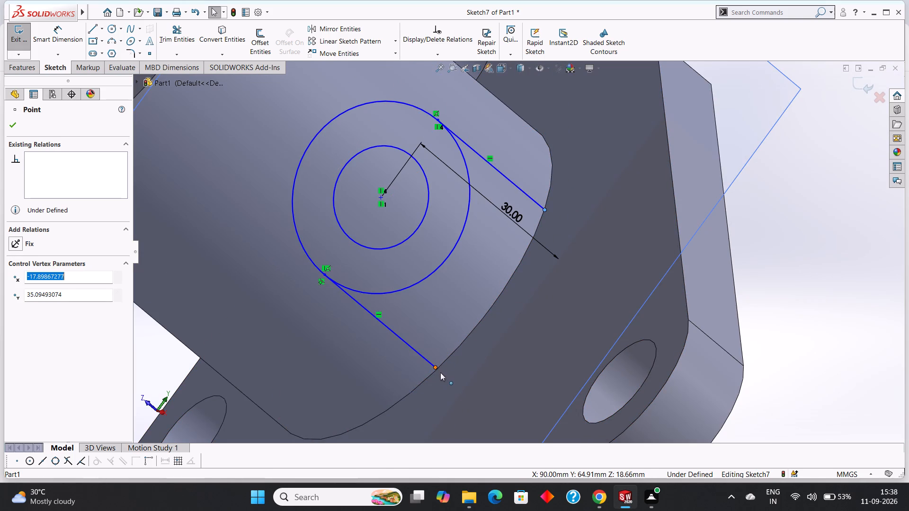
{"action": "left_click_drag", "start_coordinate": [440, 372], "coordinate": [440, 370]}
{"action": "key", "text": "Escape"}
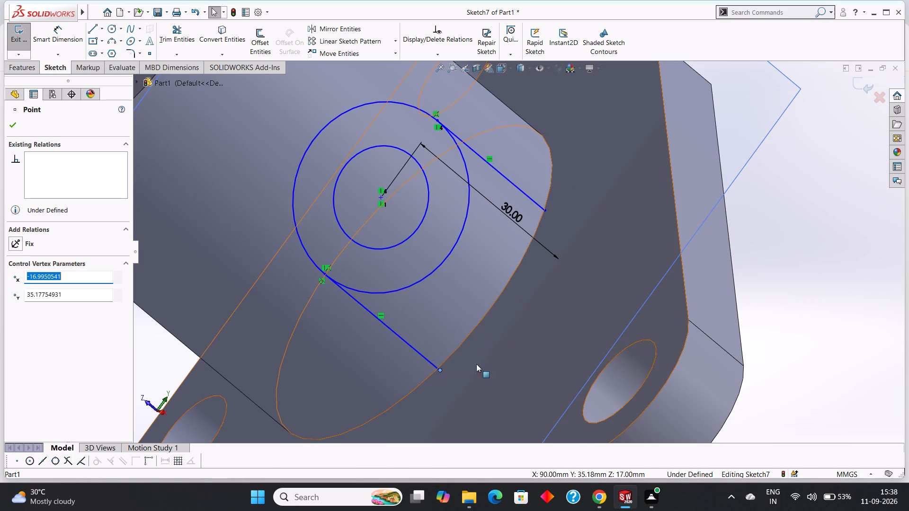
Undo the endpoint moves and the two horizontal lines, leaving only the dimensioned concentric circles in the sketch.
{"action": "key", "text": "ctrl+z"}
{"action": "key", "text": "ctrl+z"}
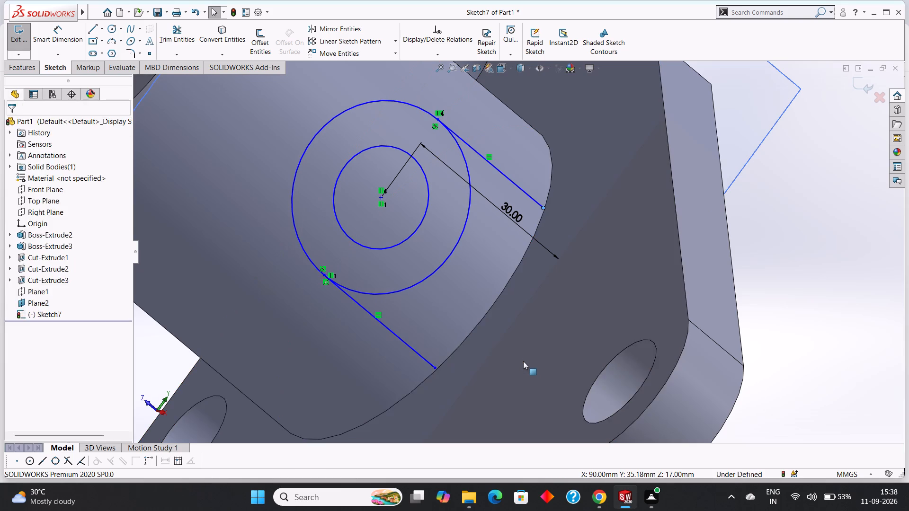
{"action": "key", "text": "ctrl+z"}
{"action": "key", "text": "ctrl+z"}
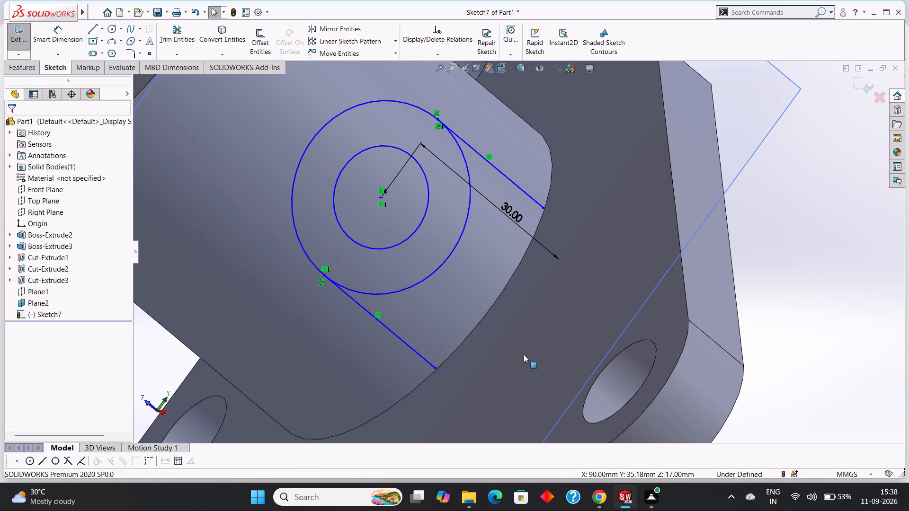
{"action": "key", "text": "ctrl+z"}
Add diameter dimensions to the inner and outer concentric circles.
{"action": "scroll", "coordinate": [453, 310], "scroll_direction": "up", "scroll_amount": 3}
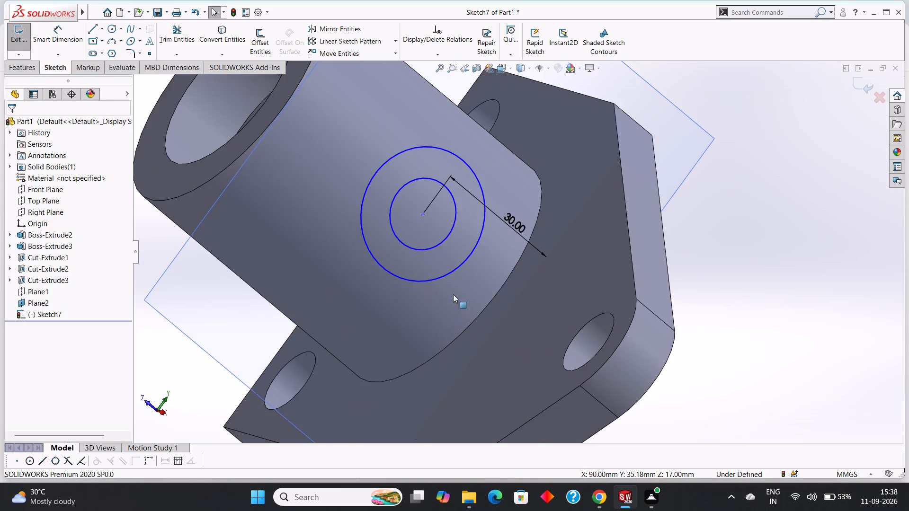
{"action": "left_click", "coordinate": [66, 40]}
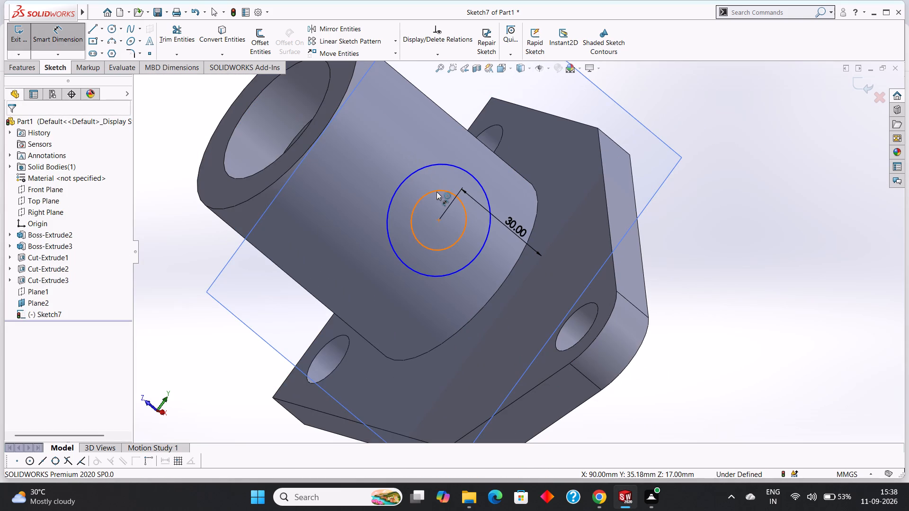
{"action": "left_click", "coordinate": [437, 192]}
{"action": "left_click", "coordinate": [487, 155]}
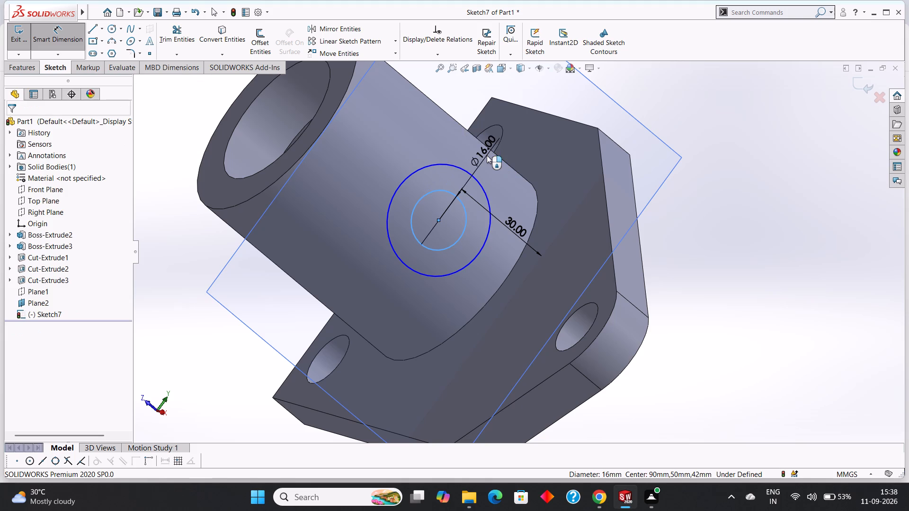
{"action": "left_click", "coordinate": [446, 143]}
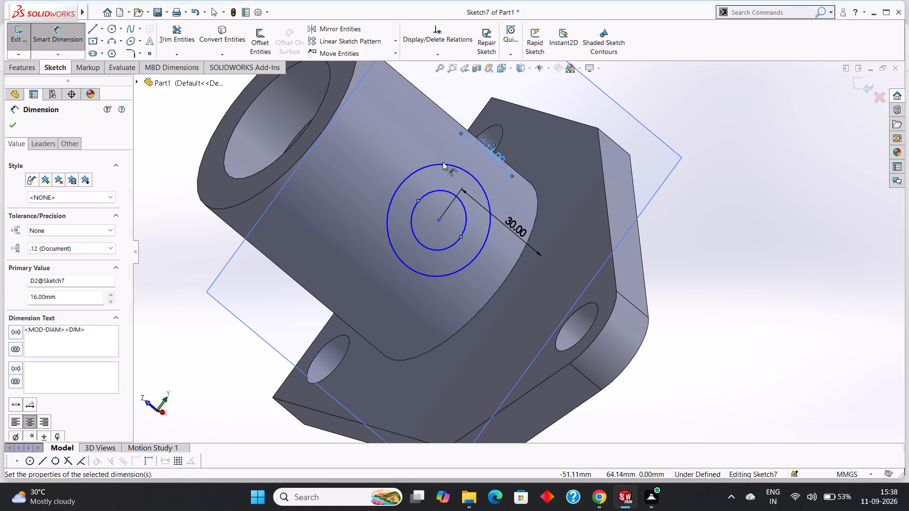
{"action": "left_click", "coordinate": [437, 164]}
{"action": "left_click", "coordinate": [495, 122]}
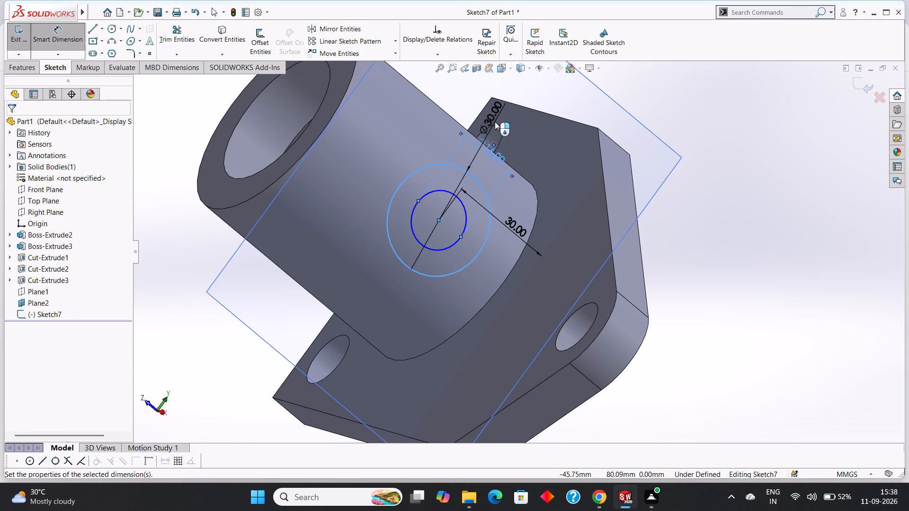
{"action": "left_click", "coordinate": [454, 109]}
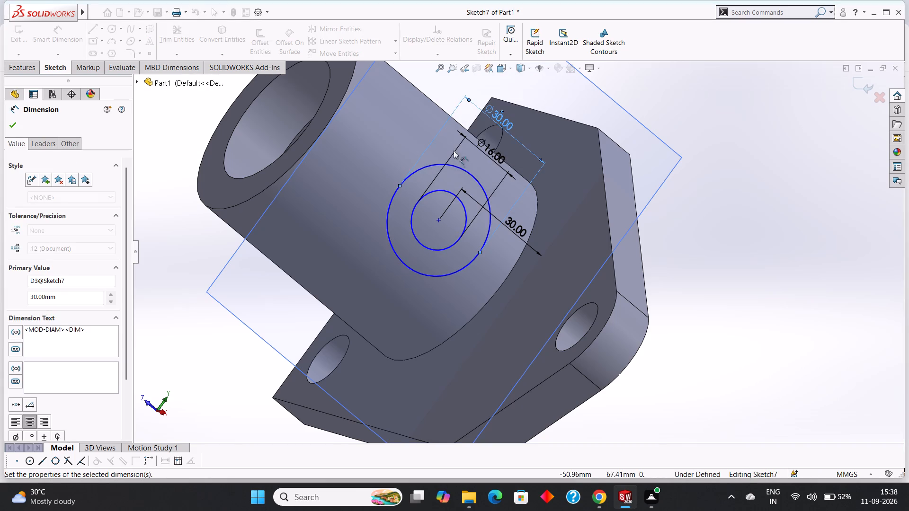
{"action": "left_click", "coordinate": [13, 131]}
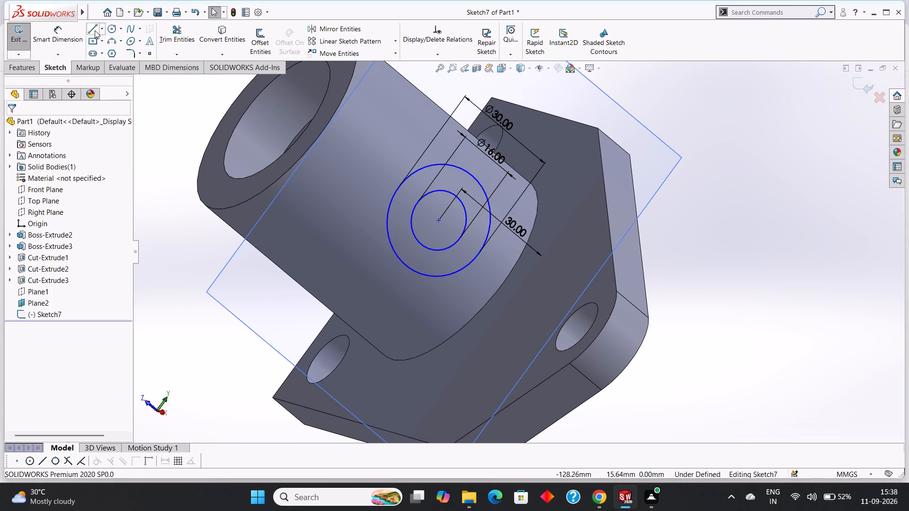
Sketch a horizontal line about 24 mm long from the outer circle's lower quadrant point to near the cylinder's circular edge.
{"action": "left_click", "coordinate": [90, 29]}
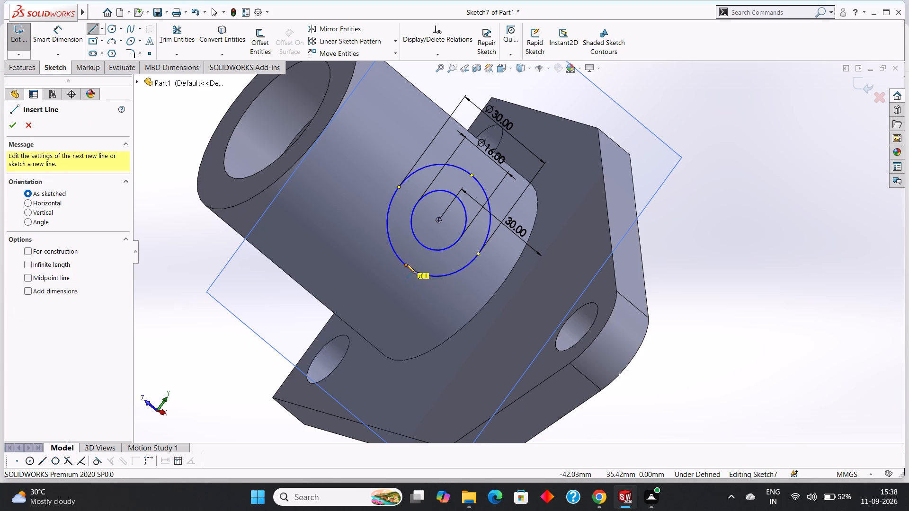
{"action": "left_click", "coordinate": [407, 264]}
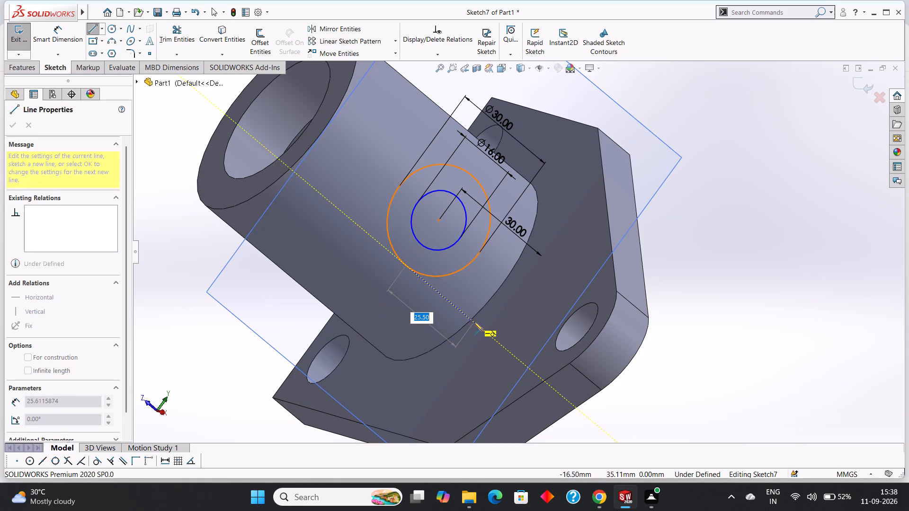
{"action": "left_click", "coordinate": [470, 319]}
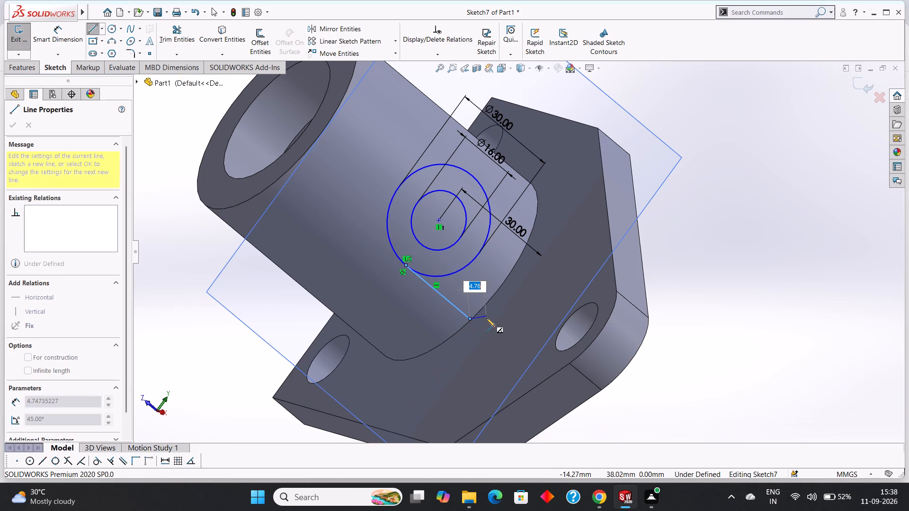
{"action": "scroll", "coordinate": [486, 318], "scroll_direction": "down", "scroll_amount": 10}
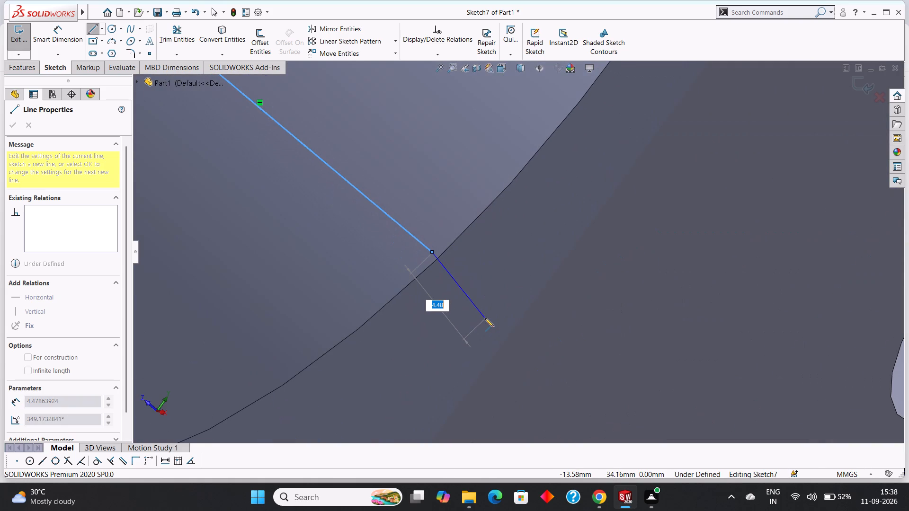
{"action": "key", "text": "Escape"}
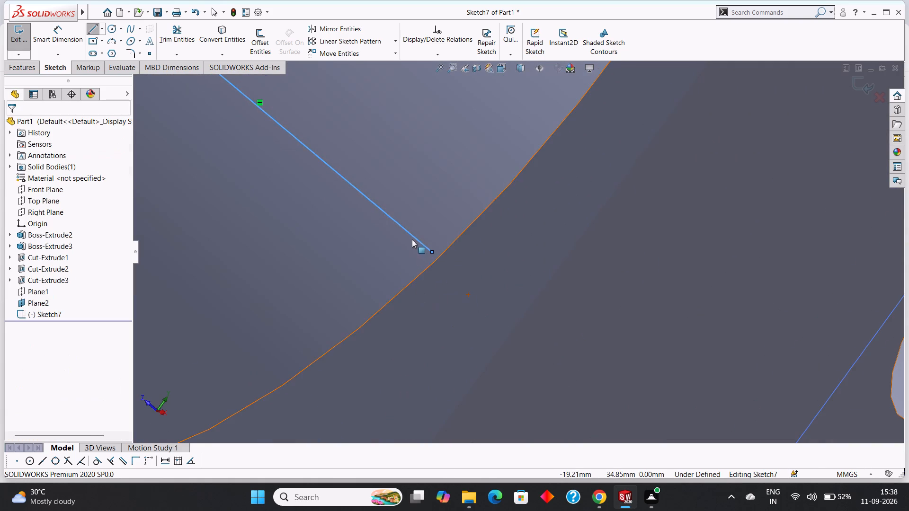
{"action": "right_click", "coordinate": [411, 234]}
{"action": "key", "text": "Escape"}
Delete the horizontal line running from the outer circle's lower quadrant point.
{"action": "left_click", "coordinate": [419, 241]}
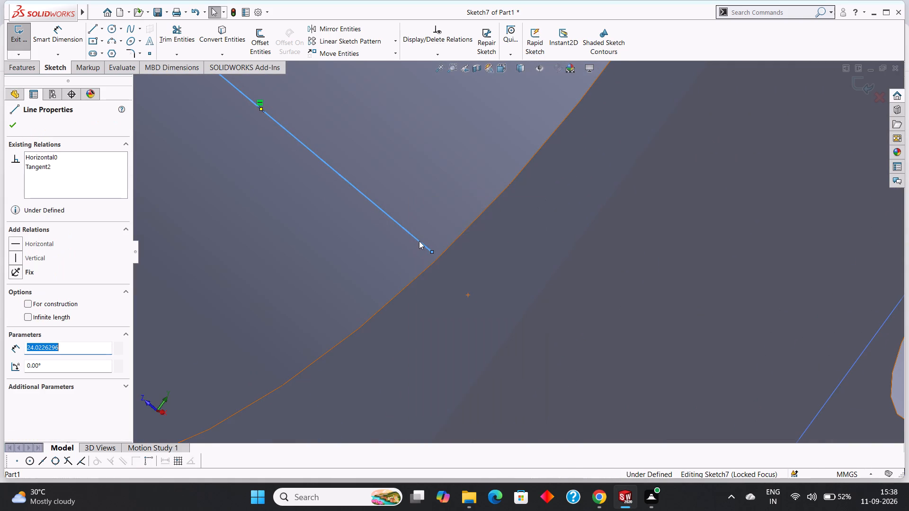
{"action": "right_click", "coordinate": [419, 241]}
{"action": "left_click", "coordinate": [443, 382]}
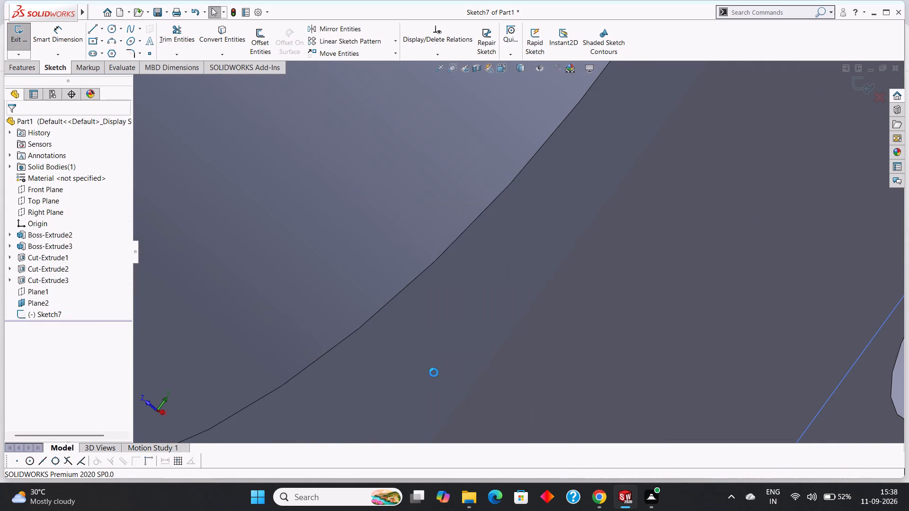
Sketch a horizontal line about 24 mm long from the outer circle's lower quadrant point to the cylinder's circular base edge.
{"action": "scroll", "coordinate": [223, 224], "scroll_direction": "up", "scroll_amount": 9}
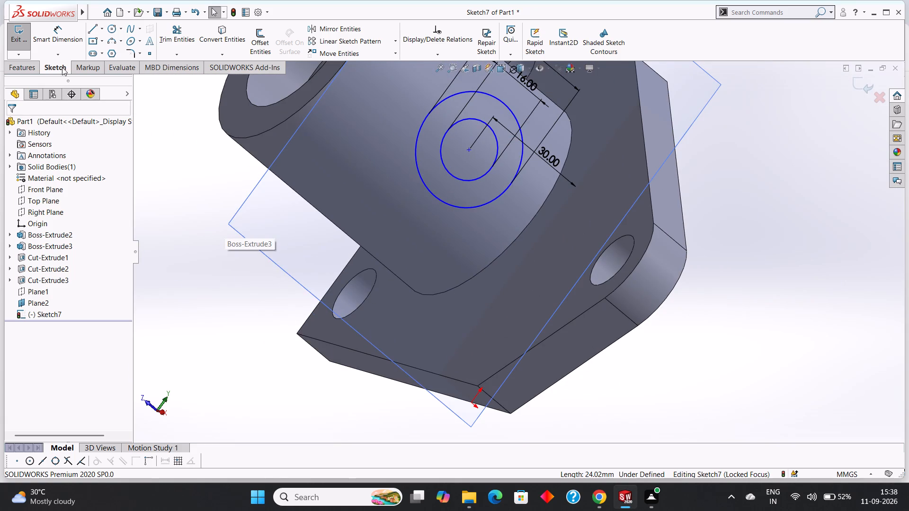
{"action": "left_click", "coordinate": [61, 31]}
{"action": "left_click", "coordinate": [65, 34]}
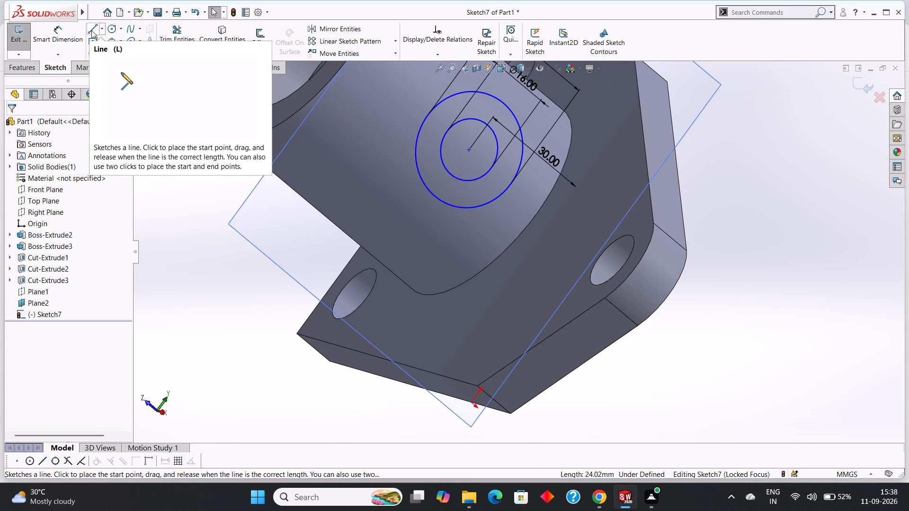
{"action": "left_click", "coordinate": [92, 30]}
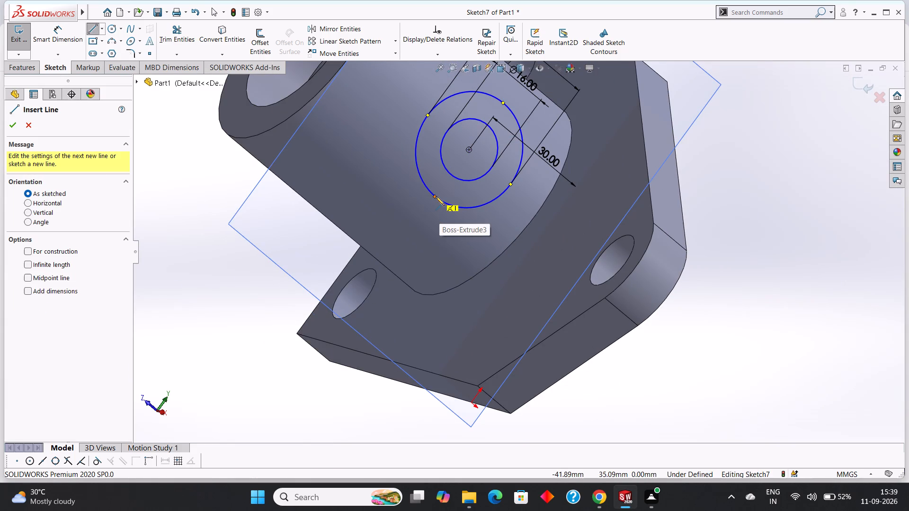
{"action": "left_click", "coordinate": [435, 197]}
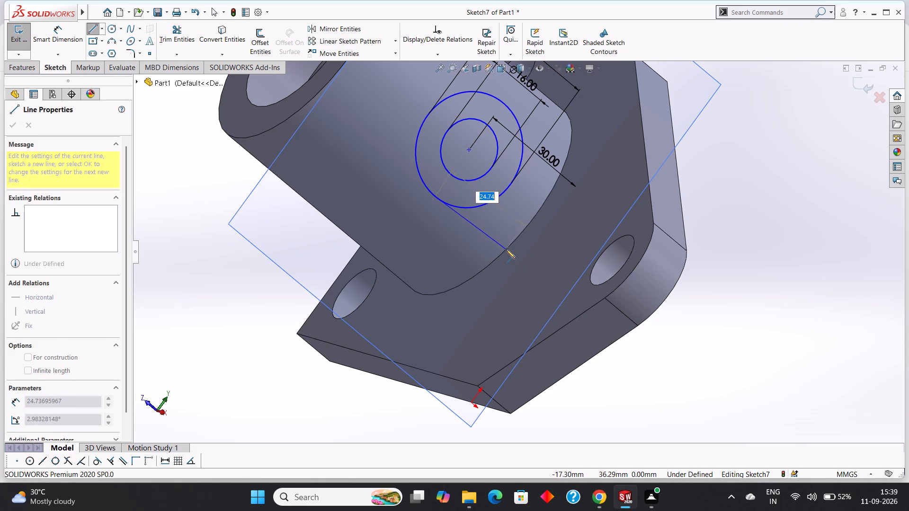
{"action": "scroll", "coordinate": [506, 249], "scroll_direction": "down", "scroll_amount": 12}
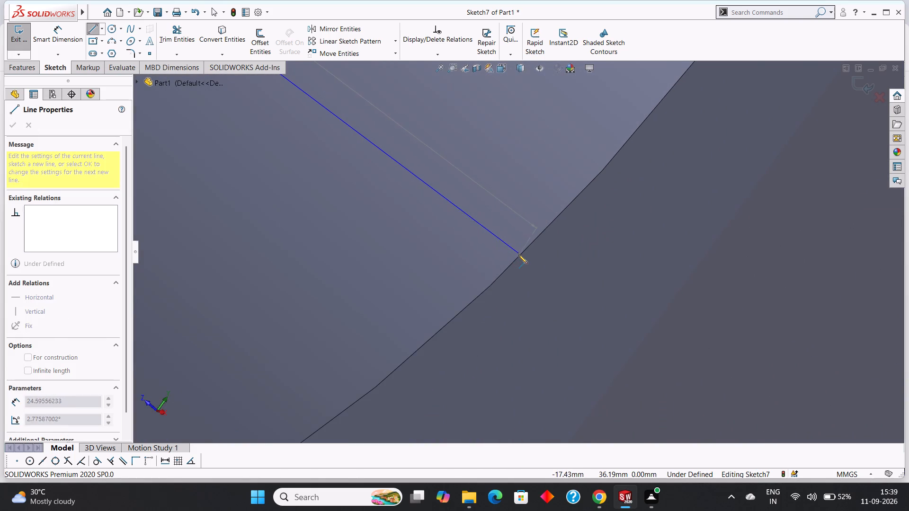
{"action": "scroll", "coordinate": [513, 261], "scroll_direction": "up", "scroll_amount": 5}
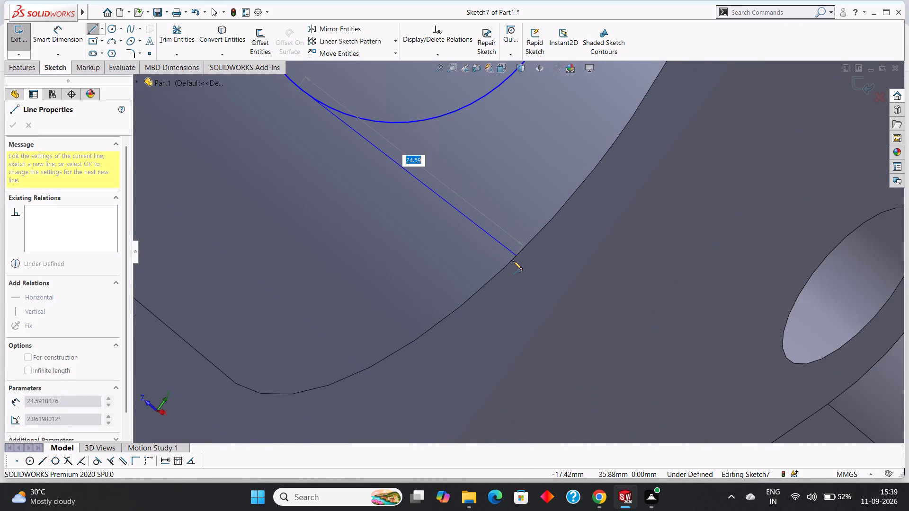
{"action": "scroll", "coordinate": [513, 261], "scroll_direction": "up", "scroll_amount": 3}
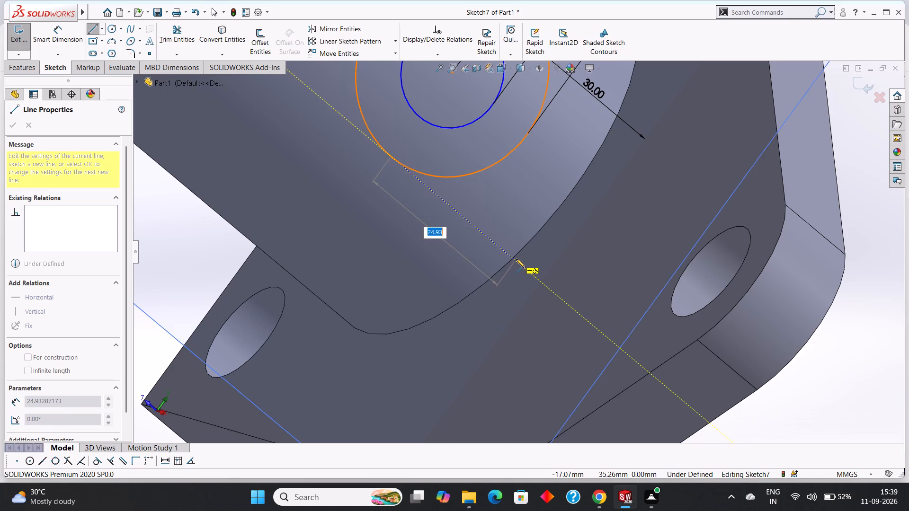
{"action": "left_click", "coordinate": [512, 259]}
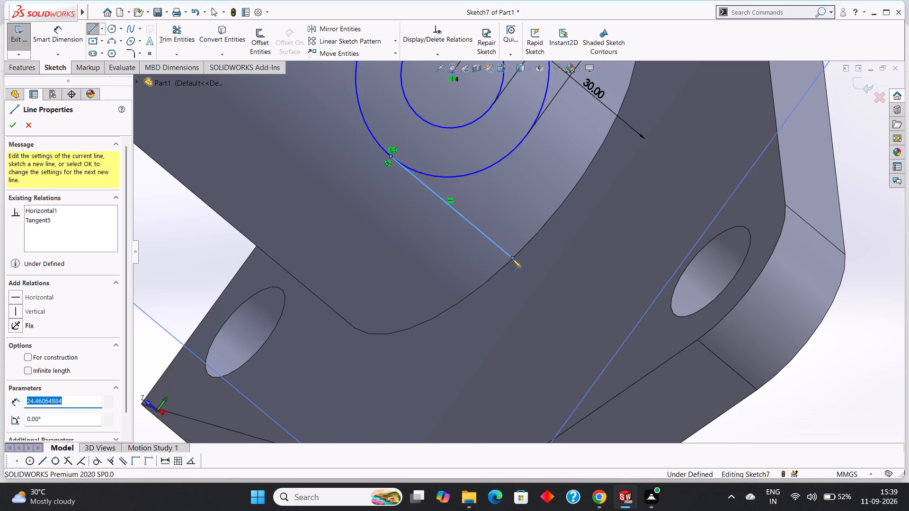
{"action": "scroll", "coordinate": [512, 259], "scroll_direction": "up", "scroll_amount": 2}
{"action": "scroll", "coordinate": [512, 259], "scroll_direction": "down", "scroll_amount": 18}
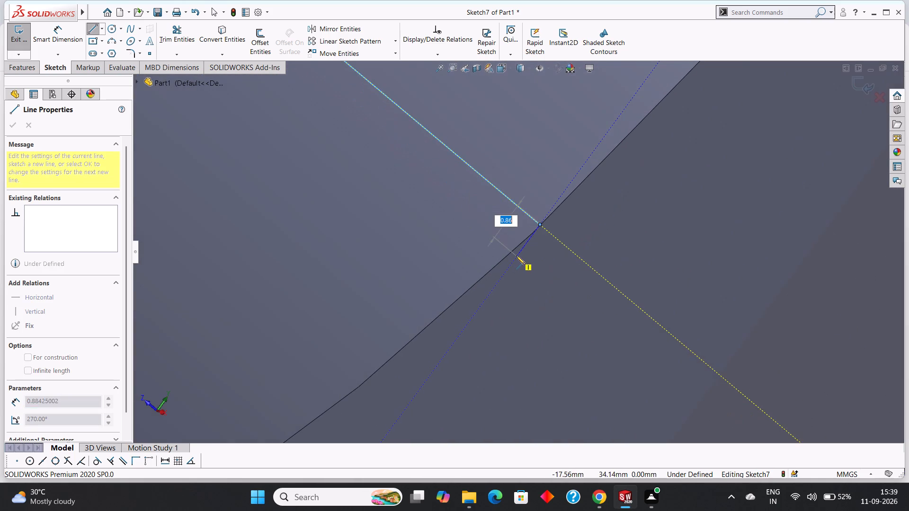
{"action": "right_click", "coordinate": [534, 255]}
{"action": "left_click", "coordinate": [552, 263]}
Sketch a horizontal line about 23 mm long from the outer circle's upper quadrant point to the cylinder's circular base edge.
{"action": "scroll", "coordinate": [550, 261], "scroll_direction": "up", "scroll_amount": 2}
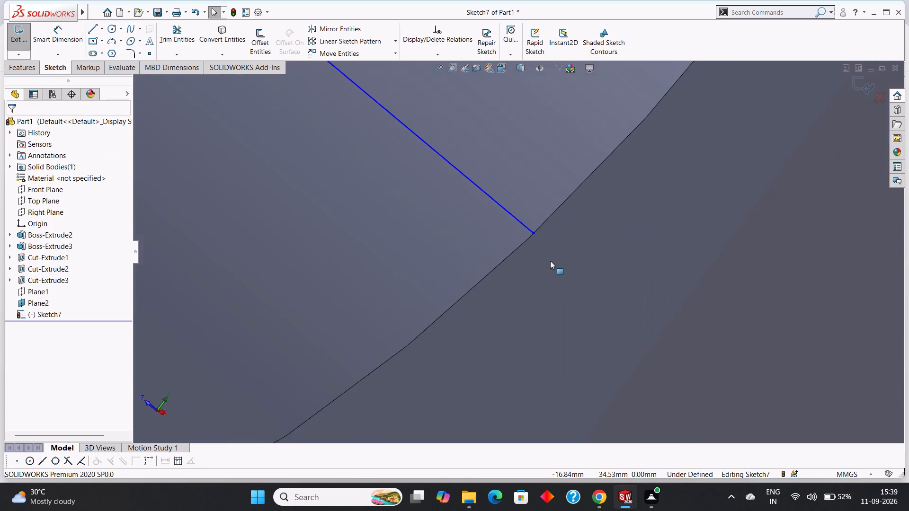
{"action": "scroll", "coordinate": [550, 261], "scroll_direction": "up", "scroll_amount": 9}
{"action": "scroll", "coordinate": [446, 203], "scroll_direction": "up", "scroll_amount": 3}
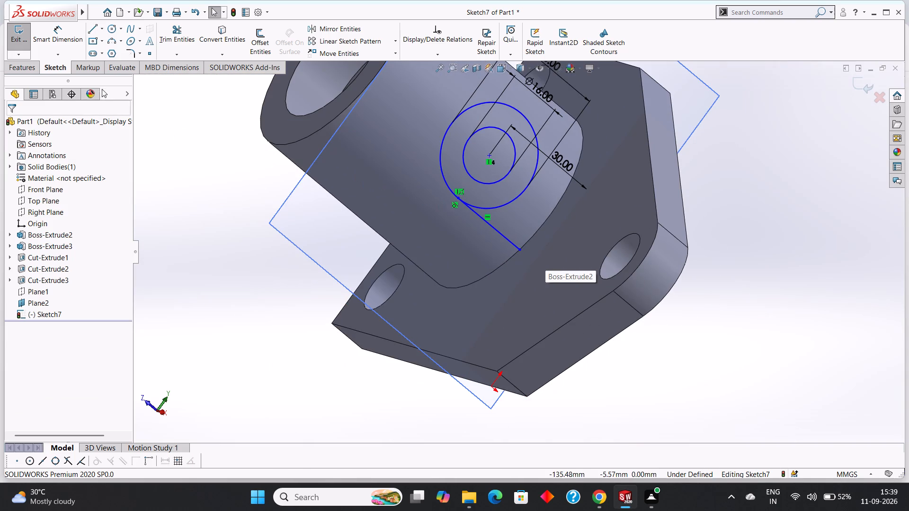
{"action": "left_click", "coordinate": [92, 26]}
{"action": "scroll", "coordinate": [558, 129], "scroll_direction": "down", "scroll_amount": 3}
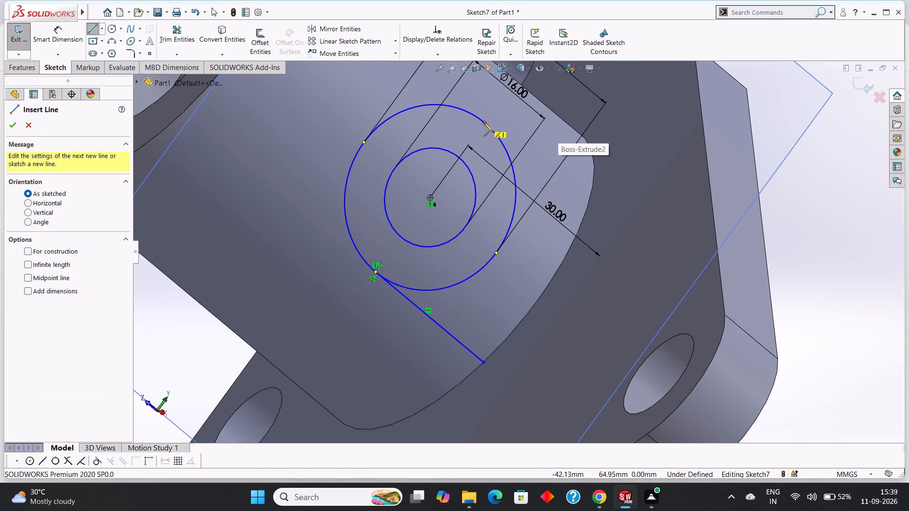
{"action": "left_click", "coordinate": [484, 123]}
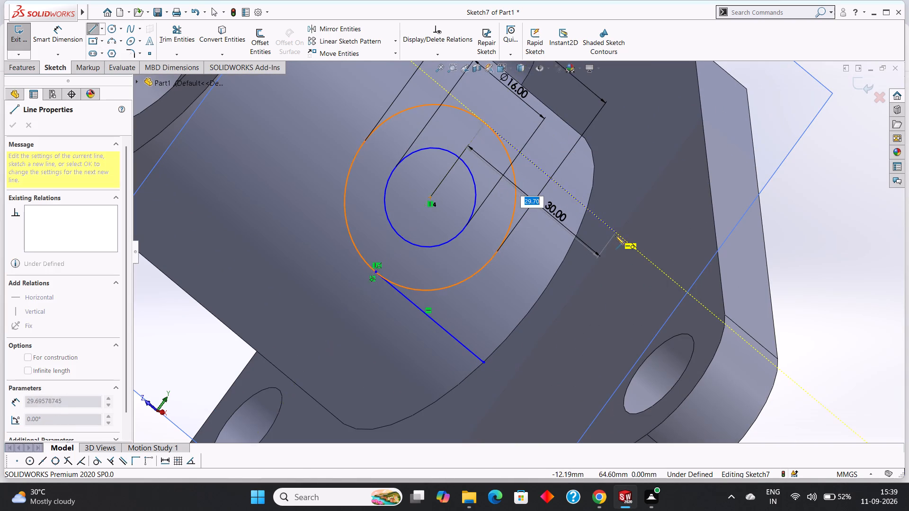
{"action": "scroll", "coordinate": [649, 248], "scroll_direction": "up", "scroll_amount": 4}
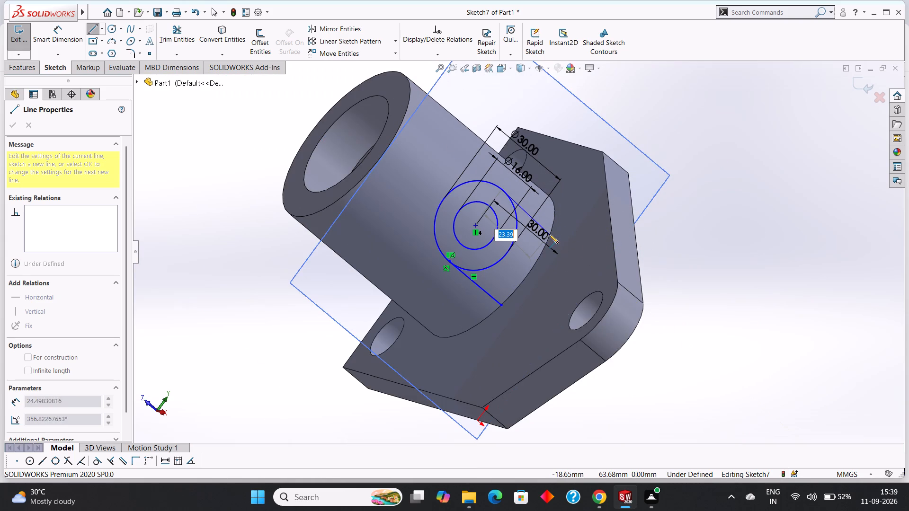
{"action": "scroll", "coordinate": [549, 234], "scroll_direction": "up", "scroll_amount": 3}
{"action": "scroll", "coordinate": [549, 234], "scroll_direction": "down", "scroll_amount": 5}
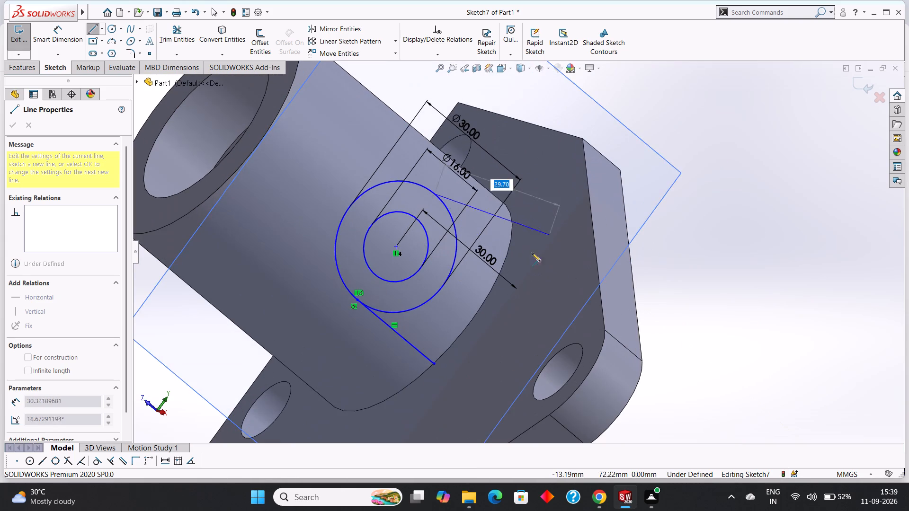
{"action": "scroll", "coordinate": [508, 257], "scroll_direction": "down", "scroll_amount": 5}
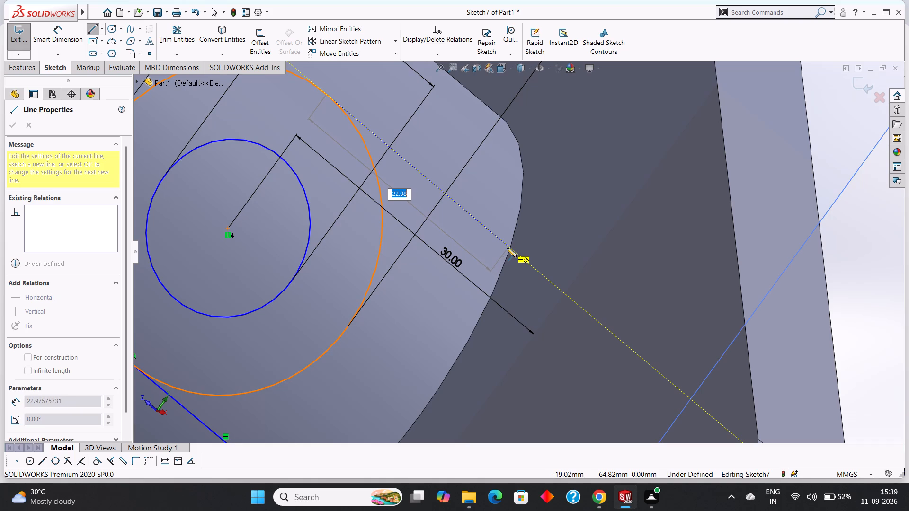
{"action": "left_click", "coordinate": [510, 248]}
{"action": "scroll", "coordinate": [510, 248], "scroll_direction": "up", "scroll_amount": 4}
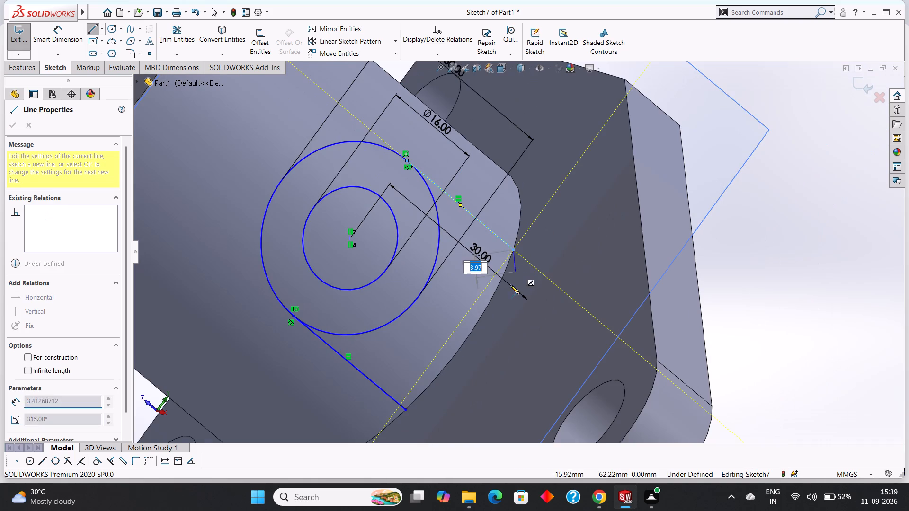
{"action": "key", "text": "Escape"}
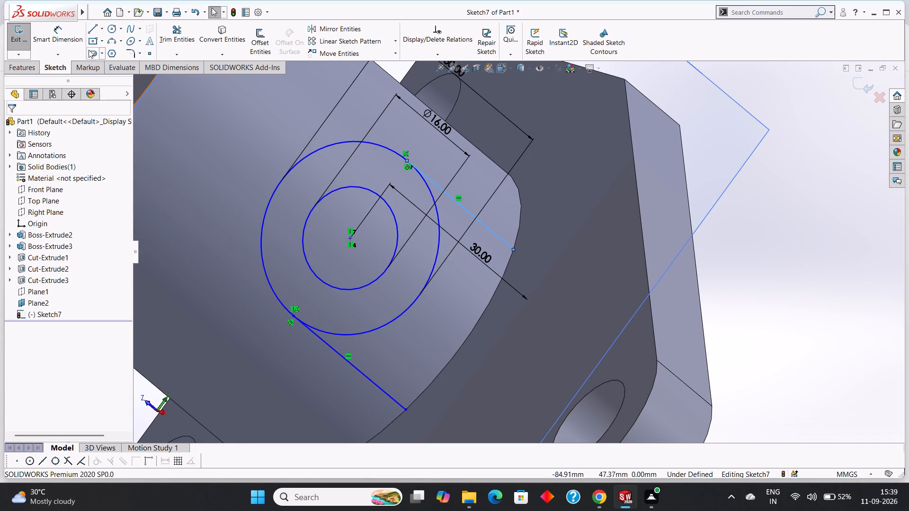
Join the free ends of the two tangent lines with a three-point arc of about 59 mm radius following the cylinder's base edge.
{"action": "left_click", "coordinate": [113, 44]}
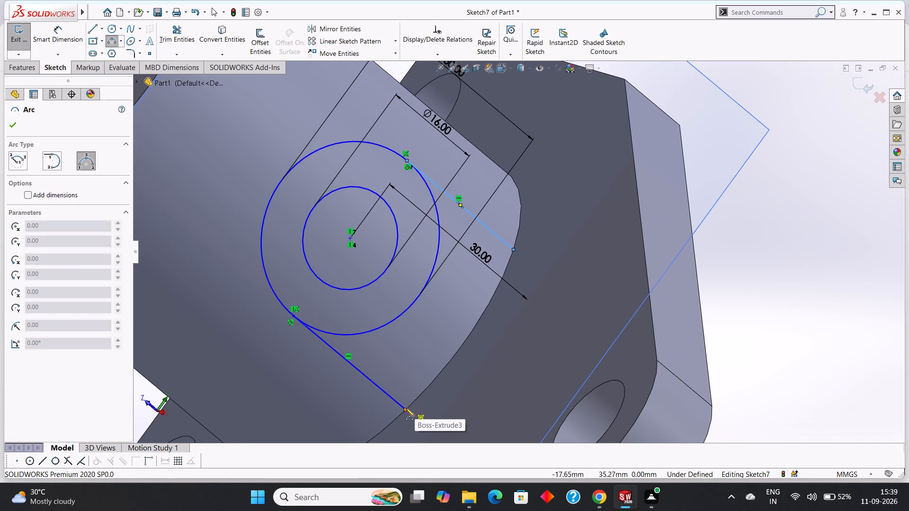
{"action": "left_click", "coordinate": [405, 409]}
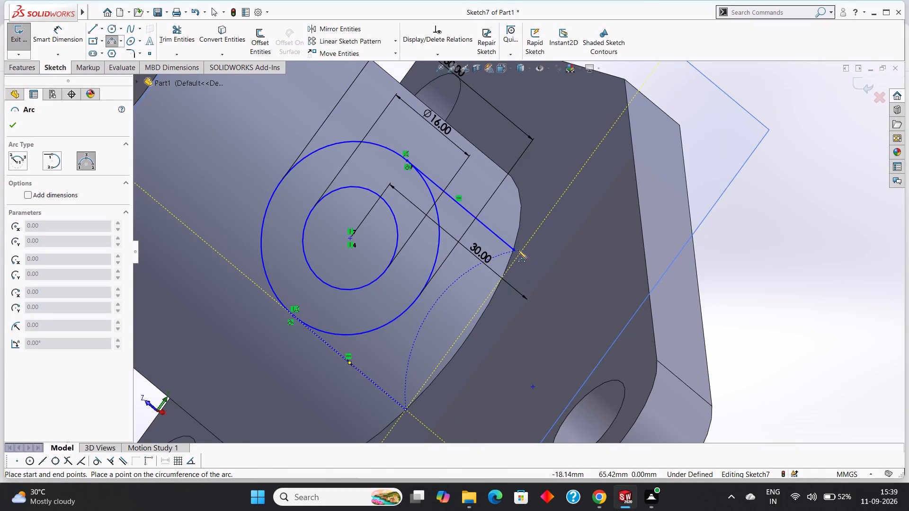
{"action": "left_click", "coordinate": [513, 250]}
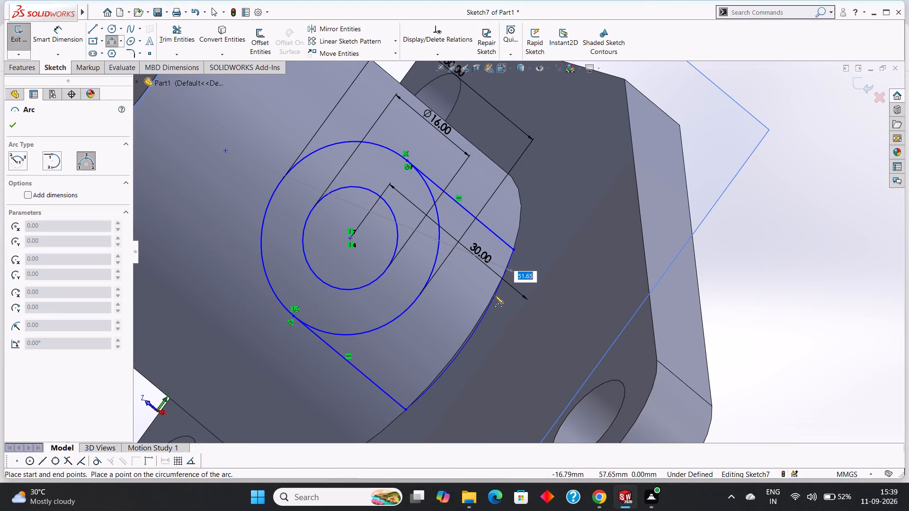
{"action": "left_click", "coordinate": [493, 295]}
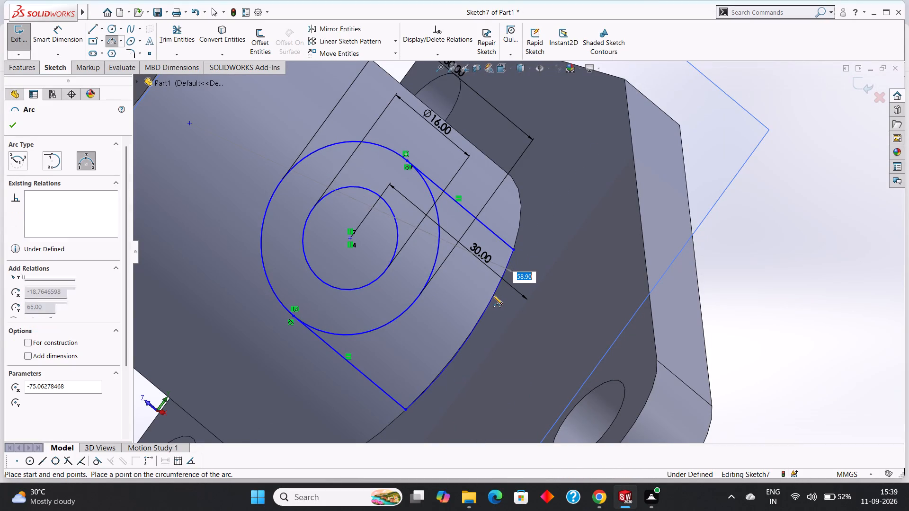
{"action": "right_click", "coordinate": [526, 298]}
{"action": "left_click", "coordinate": [551, 307]}
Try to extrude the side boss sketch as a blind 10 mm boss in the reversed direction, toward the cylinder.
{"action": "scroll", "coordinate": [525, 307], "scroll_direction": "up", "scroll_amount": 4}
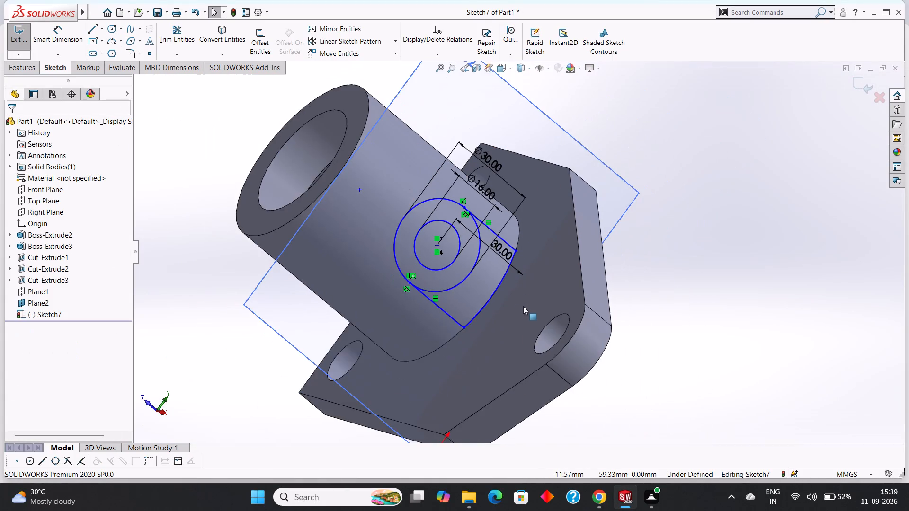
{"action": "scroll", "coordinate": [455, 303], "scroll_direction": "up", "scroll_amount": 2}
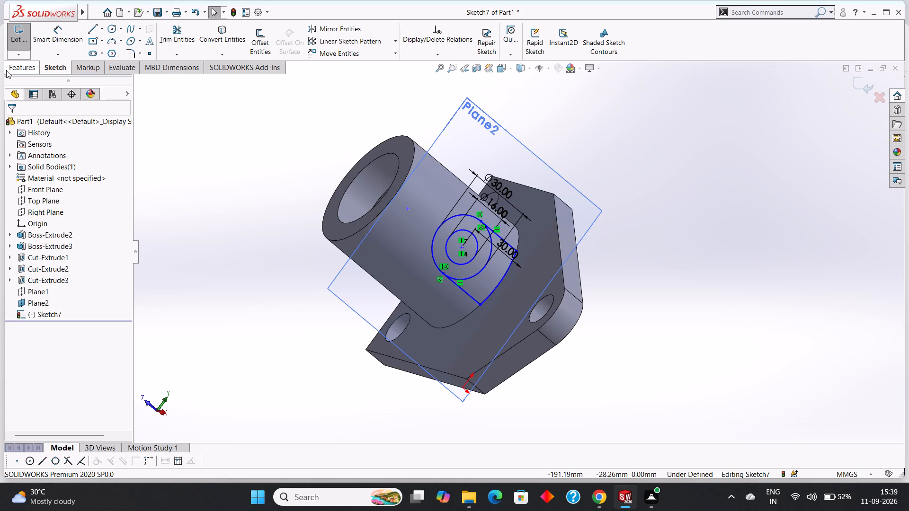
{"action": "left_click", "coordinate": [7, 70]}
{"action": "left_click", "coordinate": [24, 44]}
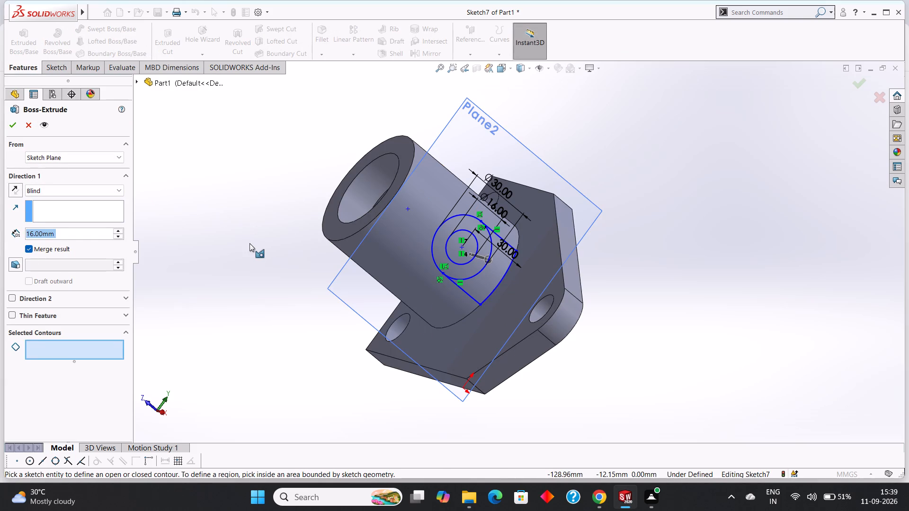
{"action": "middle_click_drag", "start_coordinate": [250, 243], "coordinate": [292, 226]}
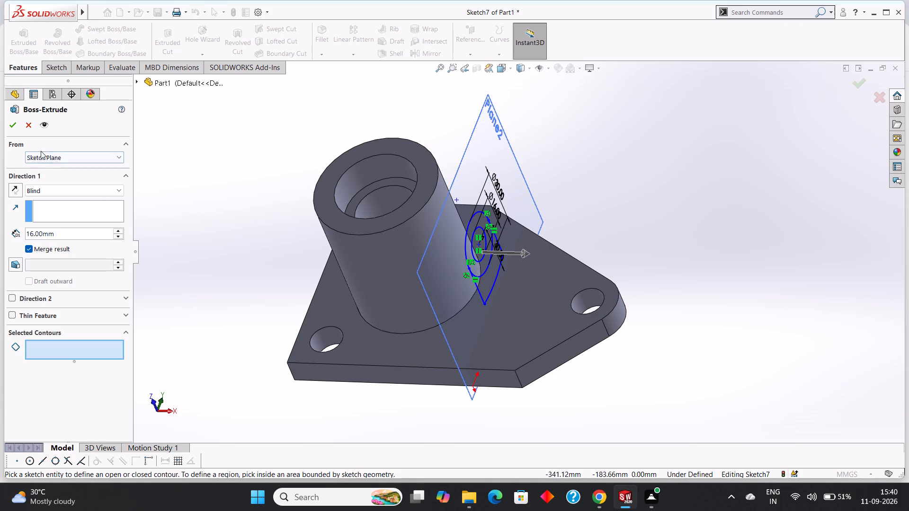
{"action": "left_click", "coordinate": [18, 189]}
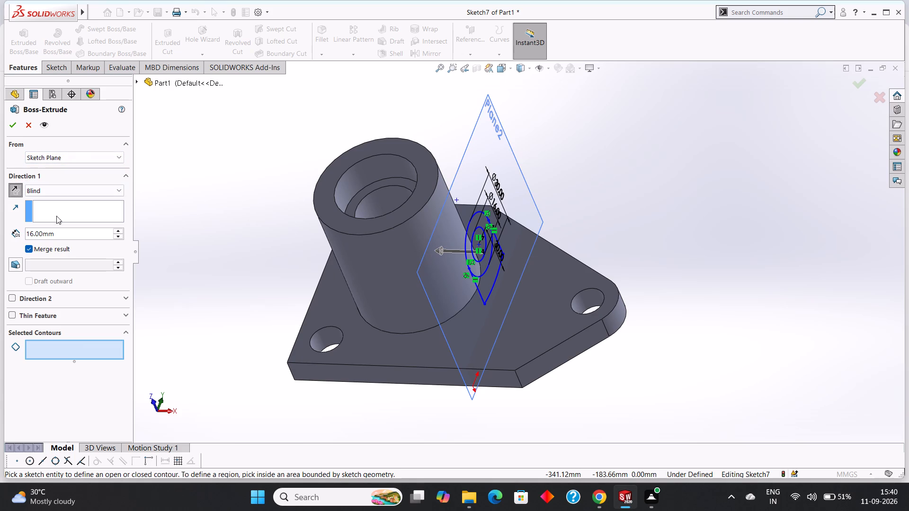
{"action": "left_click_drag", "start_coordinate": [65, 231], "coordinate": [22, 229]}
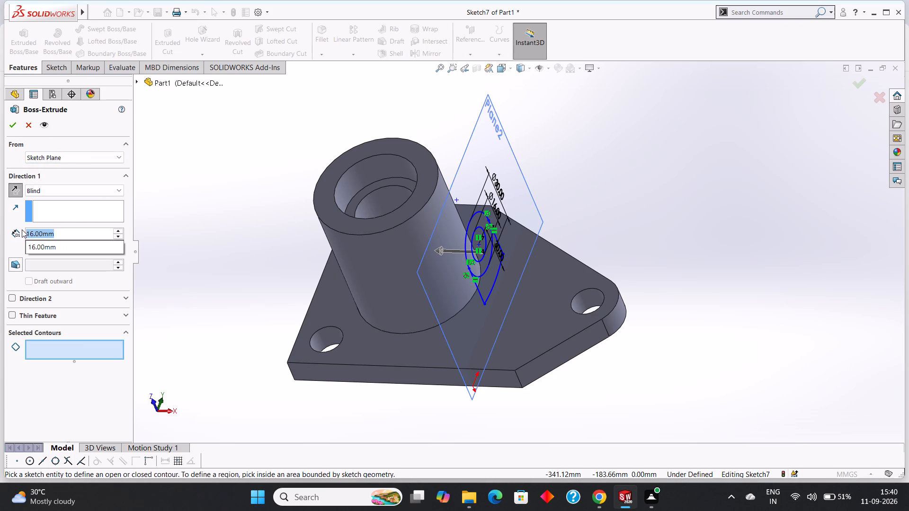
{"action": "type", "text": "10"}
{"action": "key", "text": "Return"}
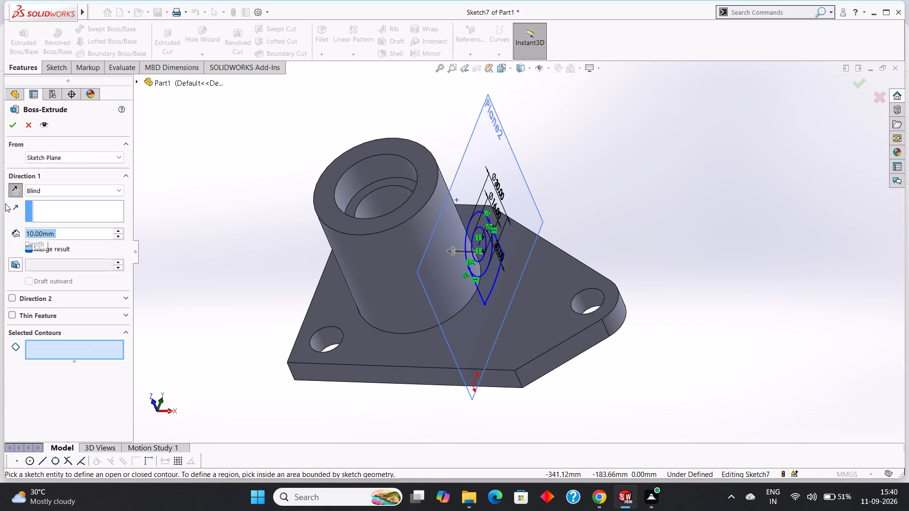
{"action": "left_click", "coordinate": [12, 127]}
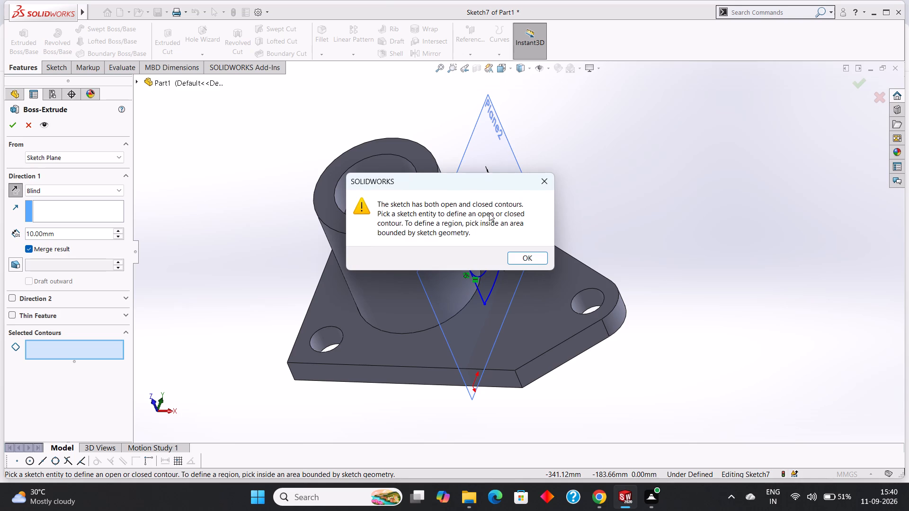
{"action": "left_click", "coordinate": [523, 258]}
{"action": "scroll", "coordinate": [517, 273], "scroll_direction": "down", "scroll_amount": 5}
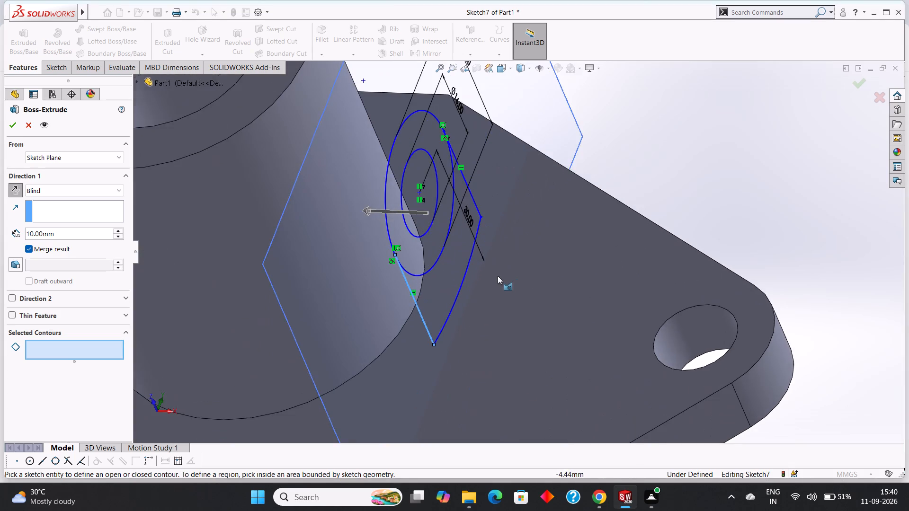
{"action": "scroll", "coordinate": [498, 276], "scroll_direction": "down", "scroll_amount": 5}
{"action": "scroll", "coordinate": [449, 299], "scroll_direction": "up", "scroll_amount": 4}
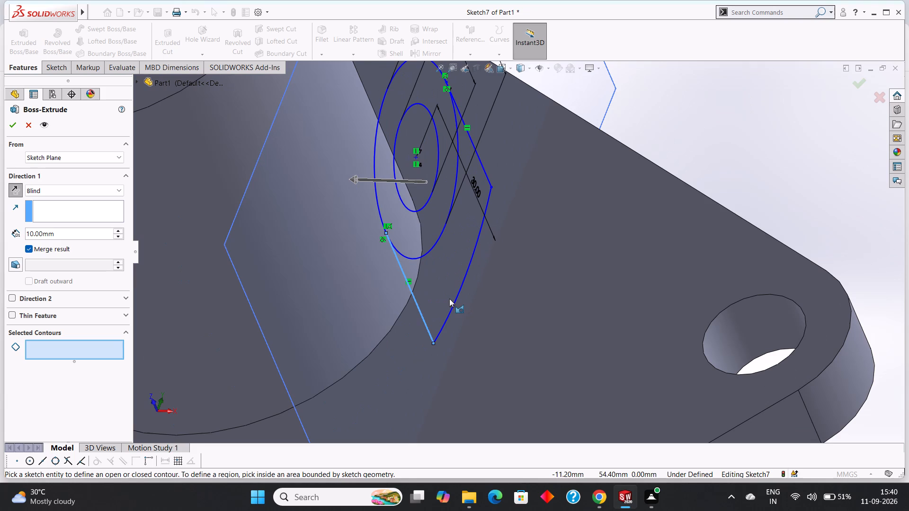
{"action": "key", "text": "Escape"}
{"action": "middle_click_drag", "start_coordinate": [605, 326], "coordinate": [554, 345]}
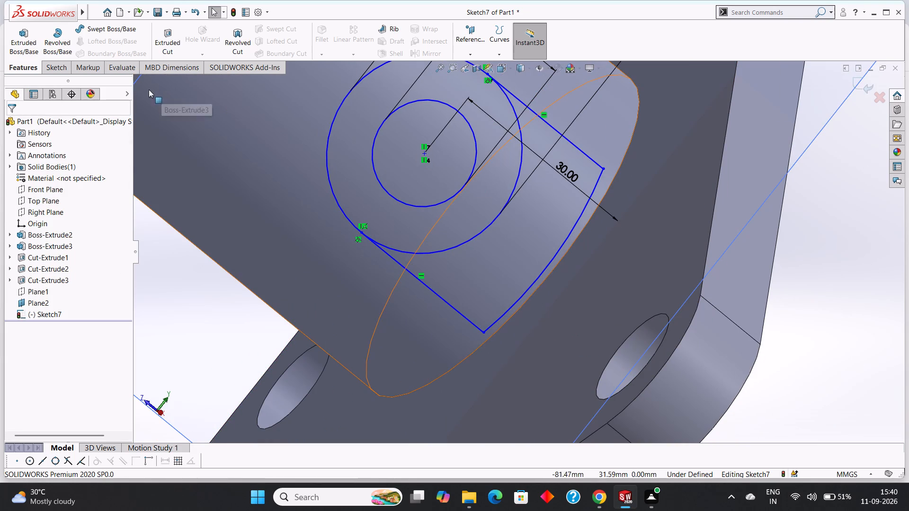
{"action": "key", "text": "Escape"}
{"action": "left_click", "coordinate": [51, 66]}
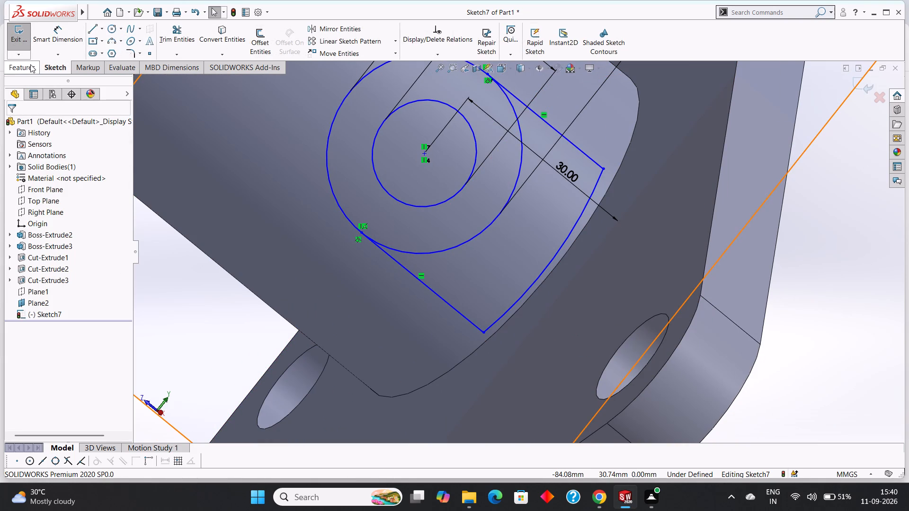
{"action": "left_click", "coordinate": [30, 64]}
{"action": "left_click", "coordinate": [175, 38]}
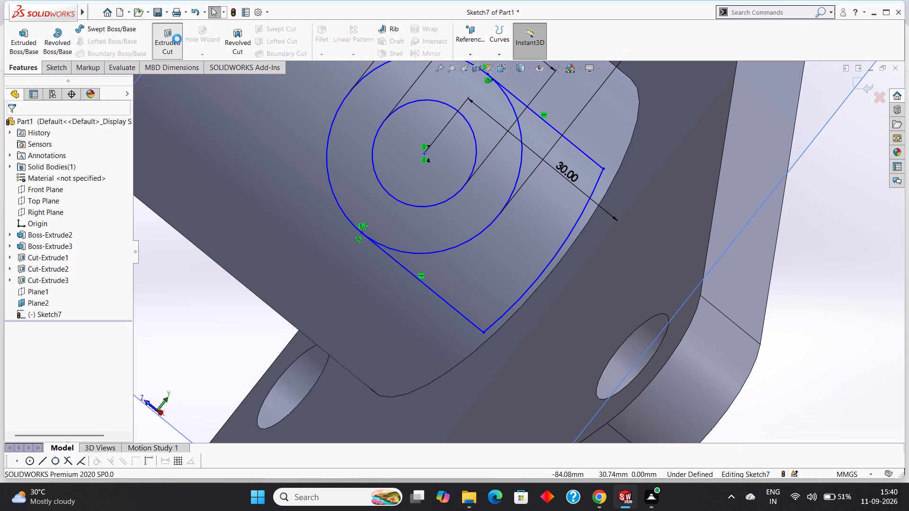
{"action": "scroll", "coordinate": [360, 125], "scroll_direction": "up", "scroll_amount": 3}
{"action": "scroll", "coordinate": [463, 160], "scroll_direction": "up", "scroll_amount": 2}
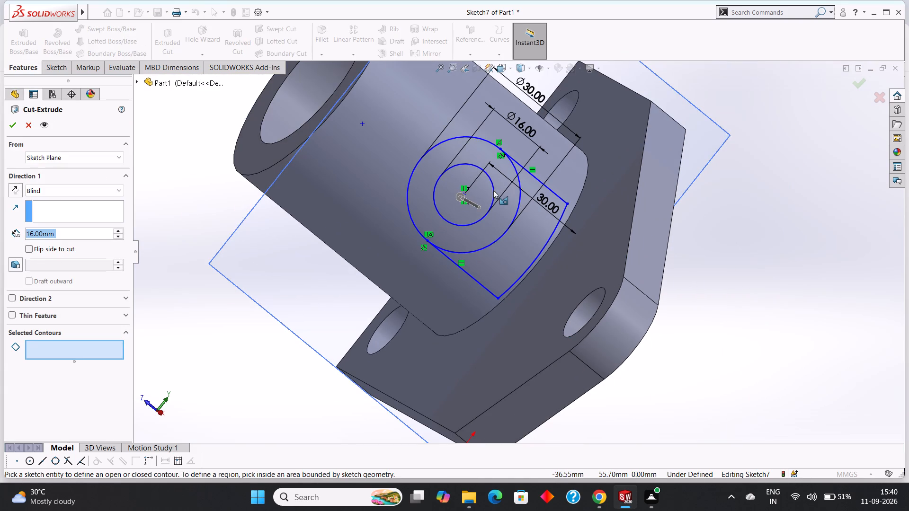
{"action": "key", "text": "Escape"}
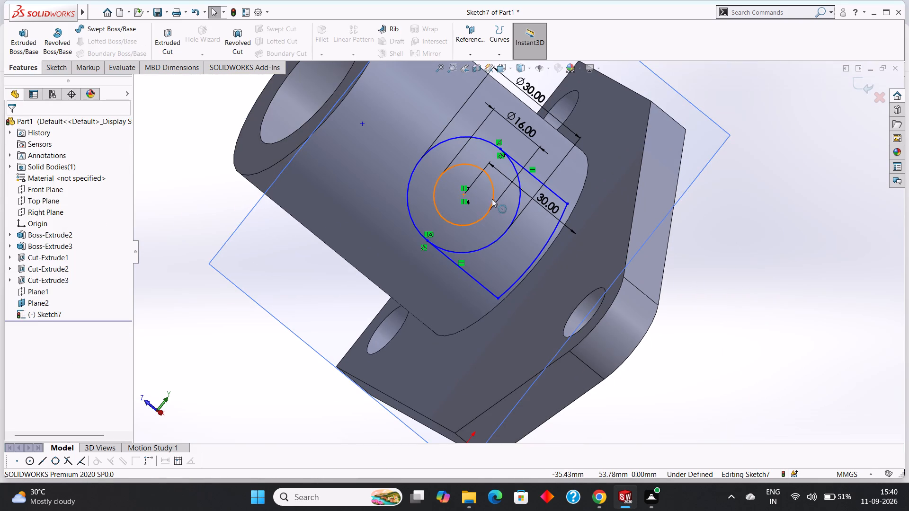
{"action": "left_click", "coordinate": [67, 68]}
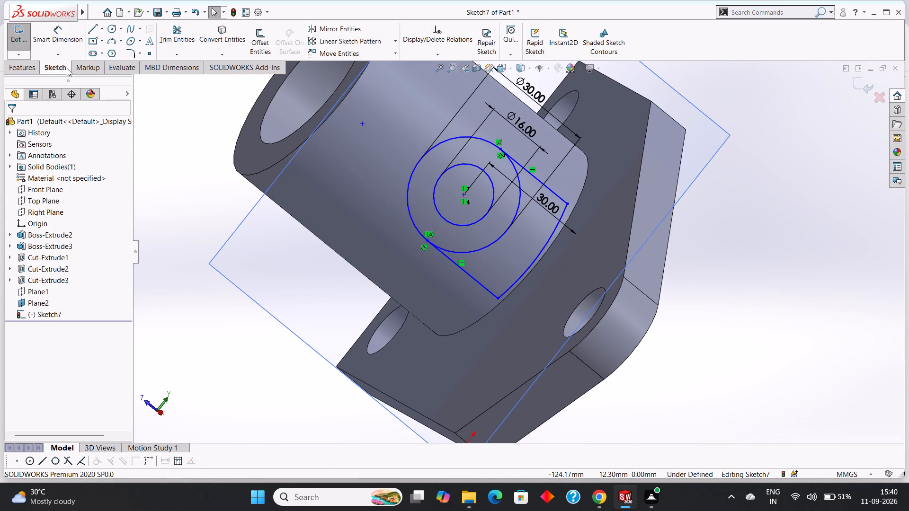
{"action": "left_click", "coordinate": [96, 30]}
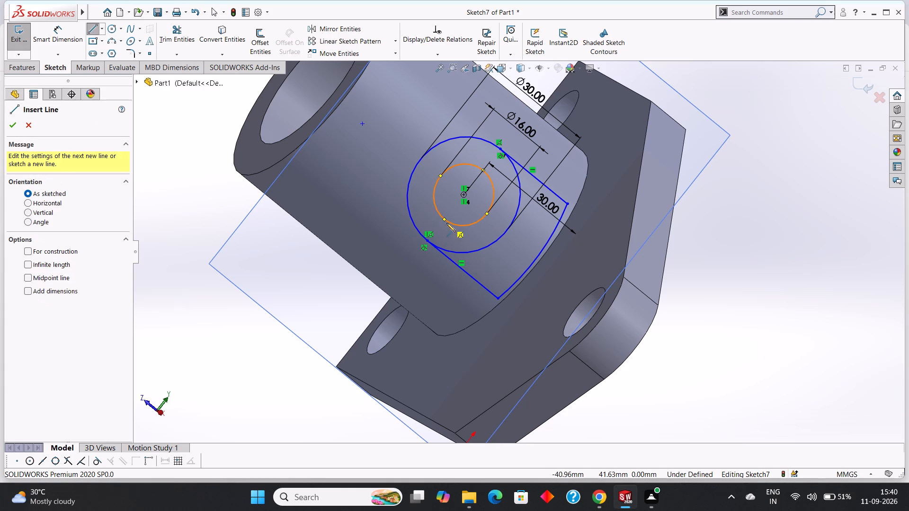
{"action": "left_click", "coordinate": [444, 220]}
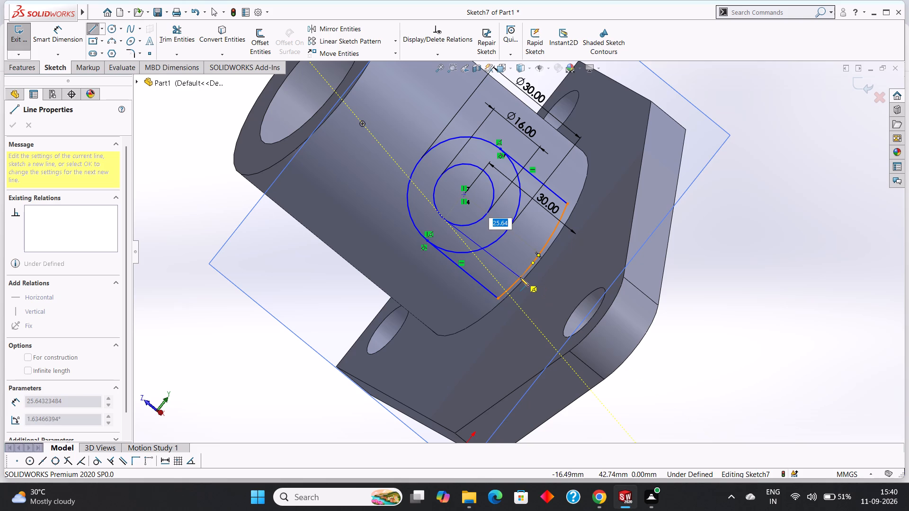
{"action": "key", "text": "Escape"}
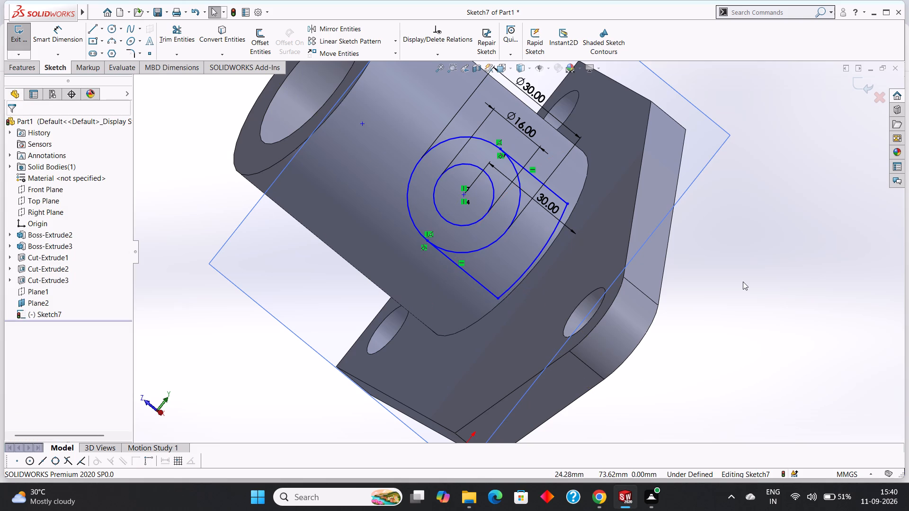
Delete the two tangent lines and their connecting arc from the side boss sketch, viewed normal to its plane.
{"action": "middle_click_drag", "start_coordinate": [743, 282], "coordinate": [772, 351]}
{"action": "scroll", "coordinate": [748, 325], "scroll_direction": "up", "scroll_amount": 4}
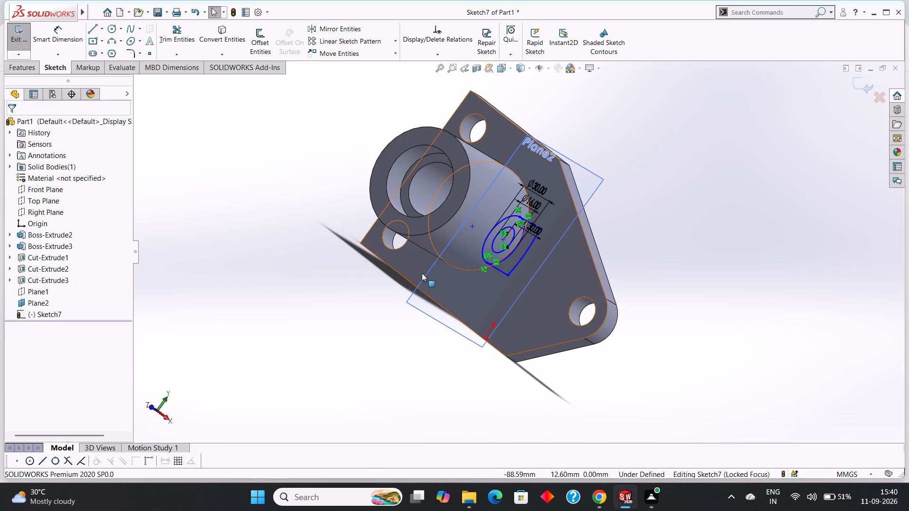
{"action": "left_click", "coordinate": [425, 273]}
{"action": "key", "text": "ctrl+8"}
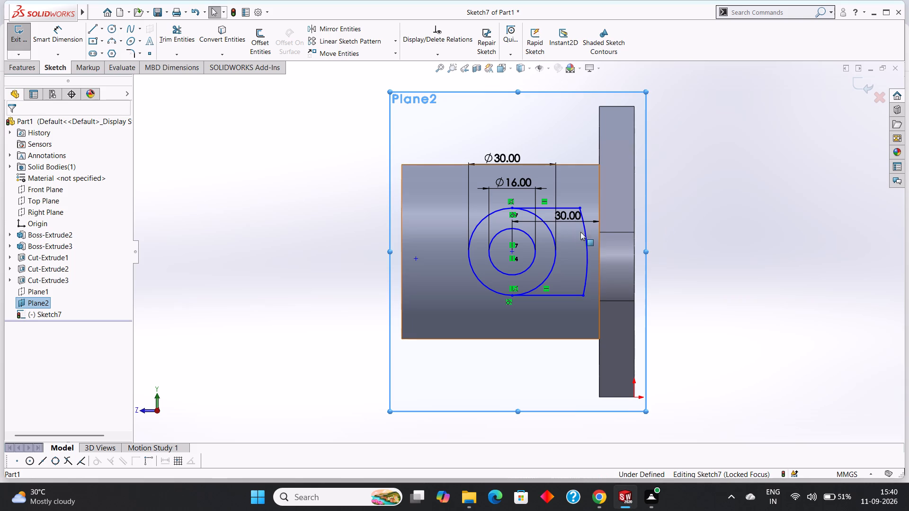
{"action": "right_click", "coordinate": [569, 205]}
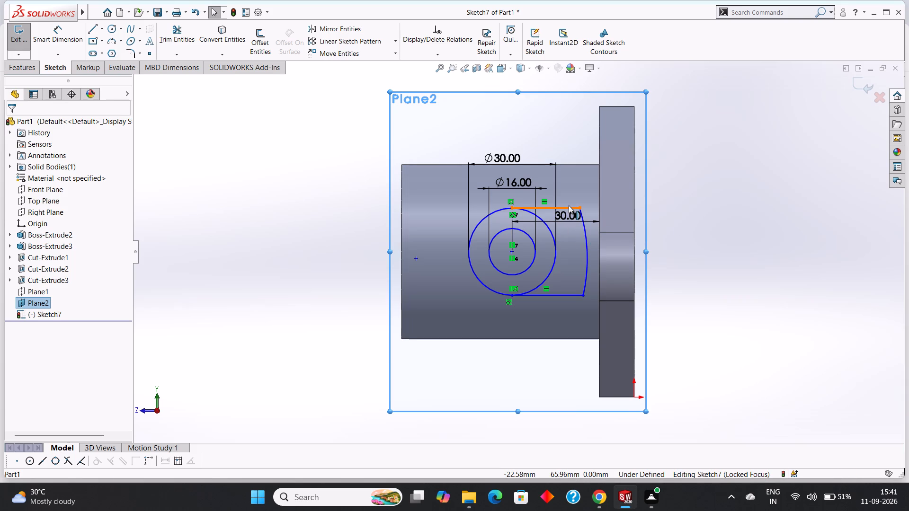
{"action": "left_click", "coordinate": [592, 359]}
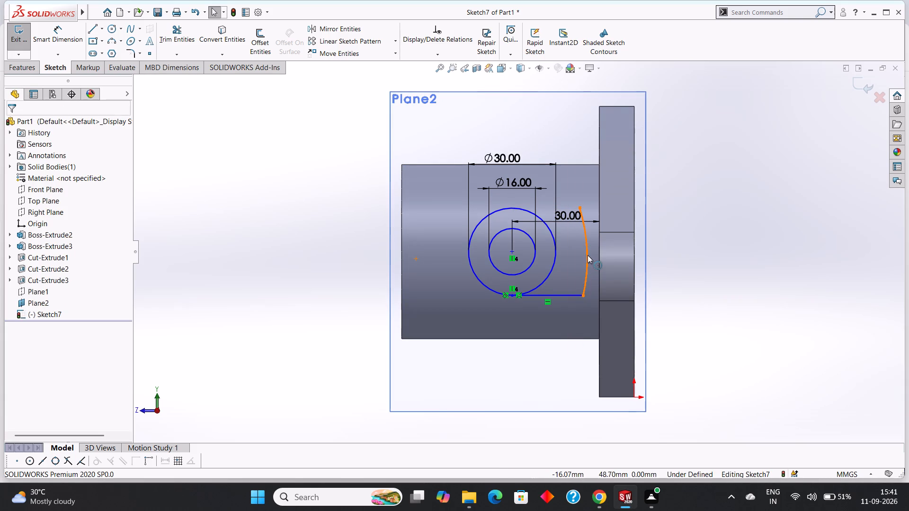
{"action": "right_click", "coordinate": [588, 255]}
{"action": "left_click", "coordinate": [615, 419]}
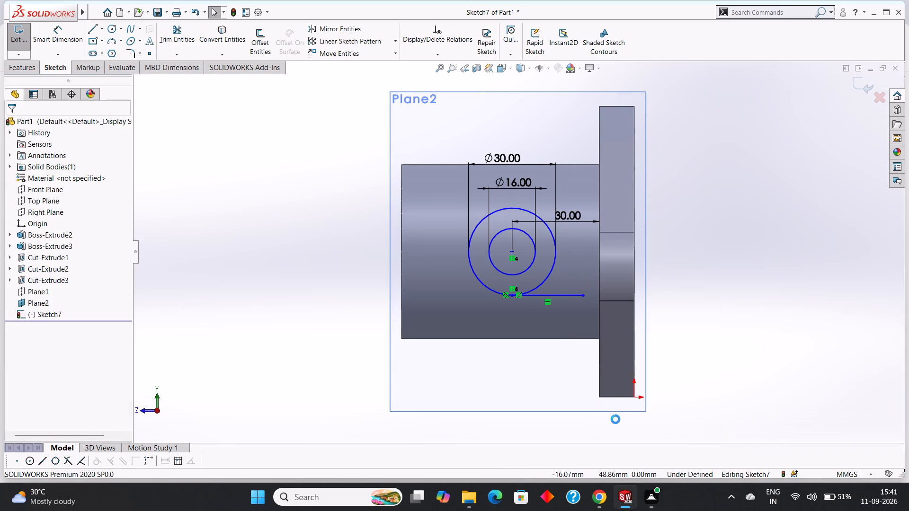
{"action": "right_click", "coordinate": [571, 295]}
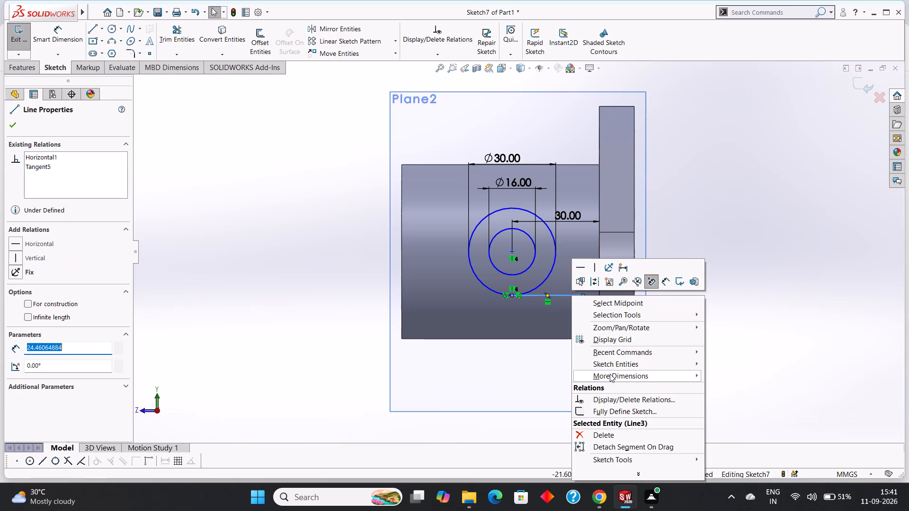
{"action": "left_click", "coordinate": [612, 436]}
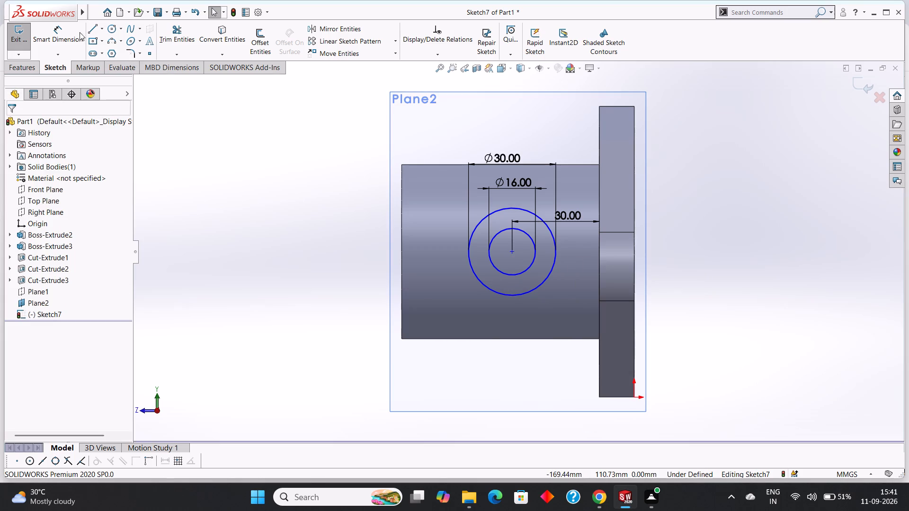
Sketch a 30 mm horizontal line from the 30 mm circle's upper quadrant point to the flange's inner face edge.
{"action": "left_click", "coordinate": [92, 28]}
{"action": "left_click", "coordinate": [511, 208]}
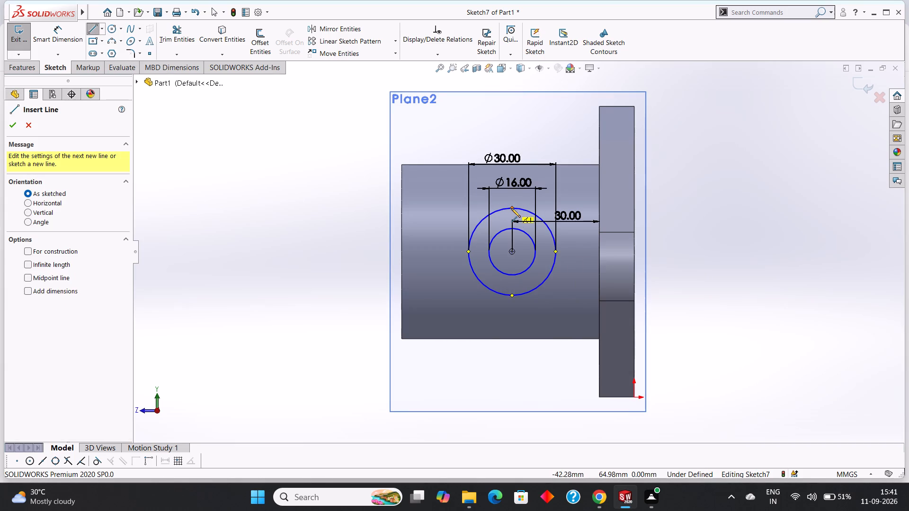
{"action": "left_click", "coordinate": [599, 208]}
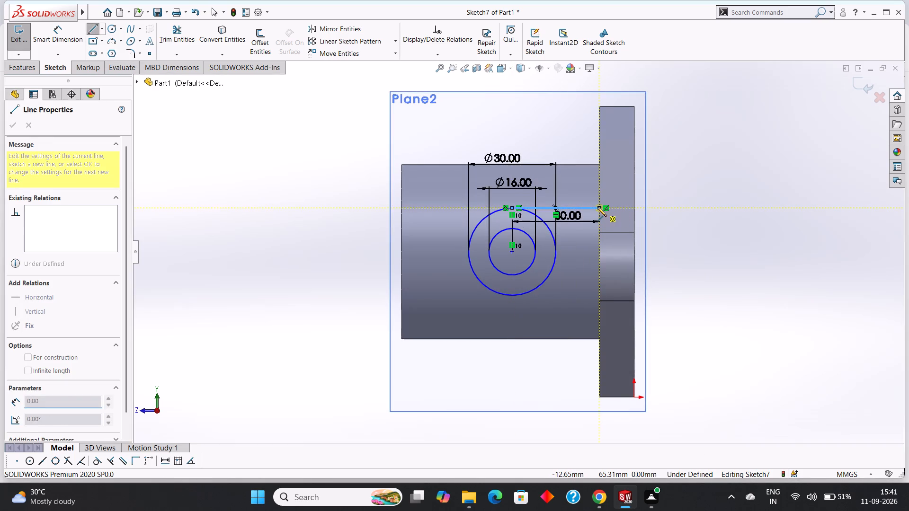
{"action": "right_click", "coordinate": [578, 201]}
{"action": "left_click", "coordinate": [600, 205]}
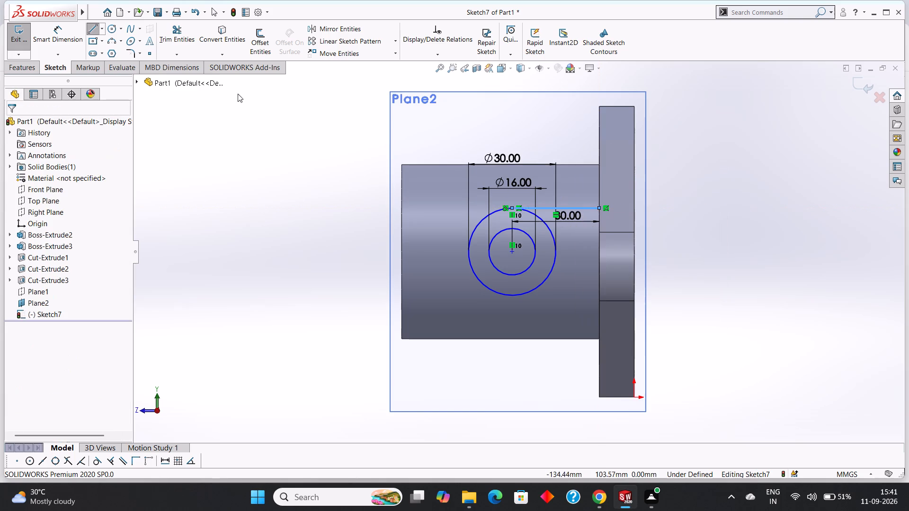
Sketch a nearly horizontal line about 30 mm long from the 30 mm circle's lower quadrant point to the flange's inner face edge.
{"action": "left_click", "coordinate": [88, 25]}
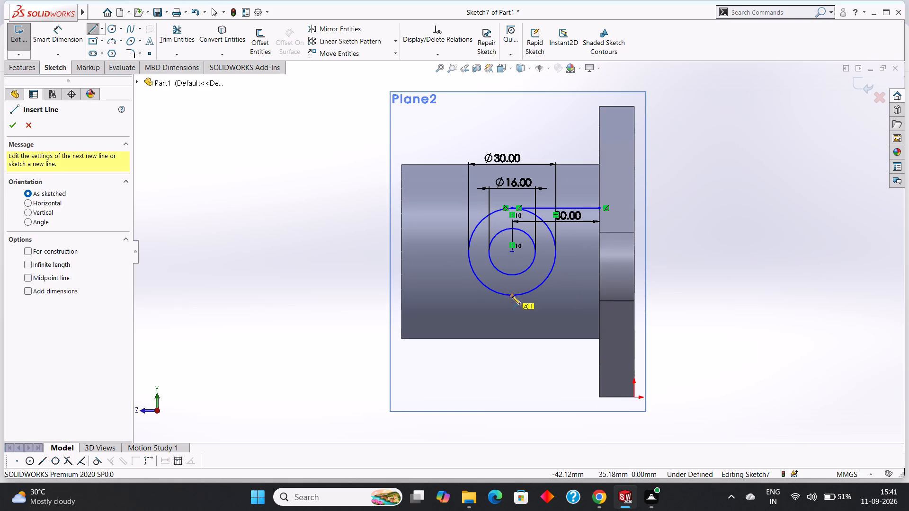
{"action": "left_click", "coordinate": [512, 296]}
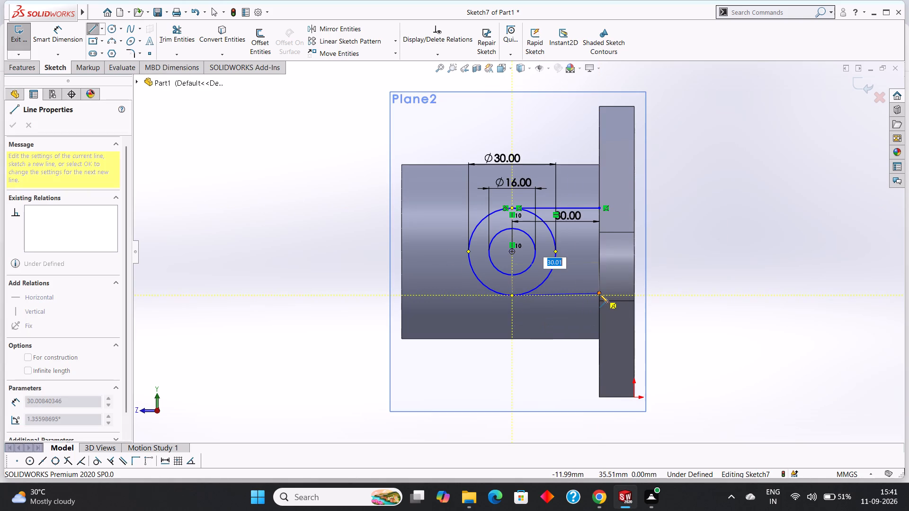
{"action": "left_click", "coordinate": [600, 294]}
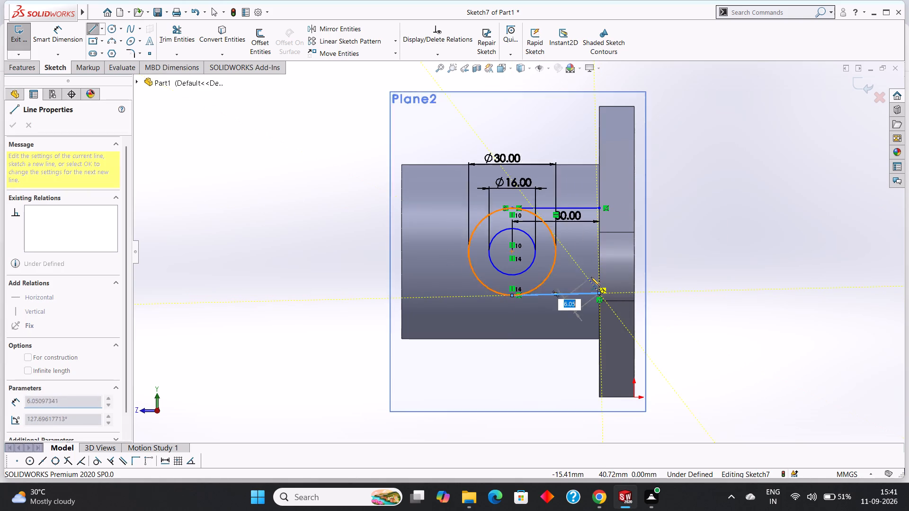
{"action": "right_click", "coordinate": [591, 277]}
{"action": "left_click", "coordinate": [605, 281]}
Sketch a 30 mm horizontal line from the 16 mm circle's upper quadrant point to the flange's inner face edge.
{"action": "left_click", "coordinate": [91, 30]}
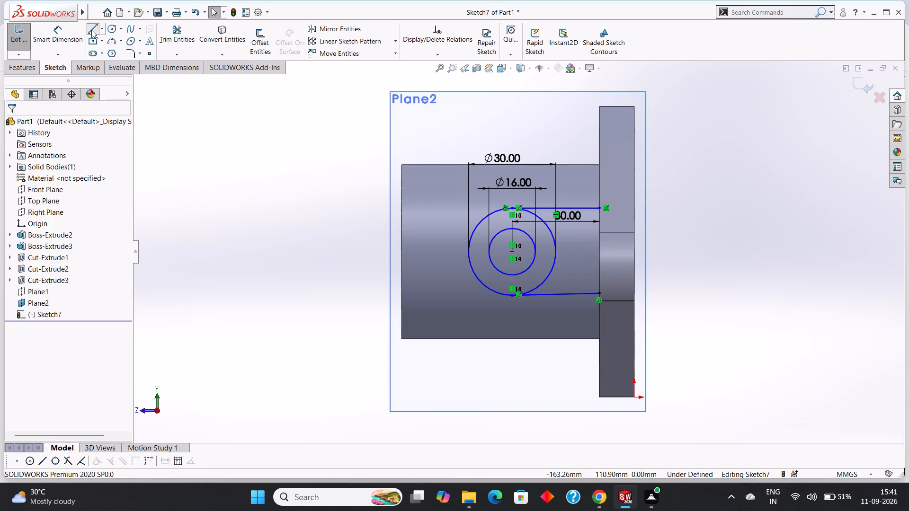
{"action": "left_click", "coordinate": [511, 228]}
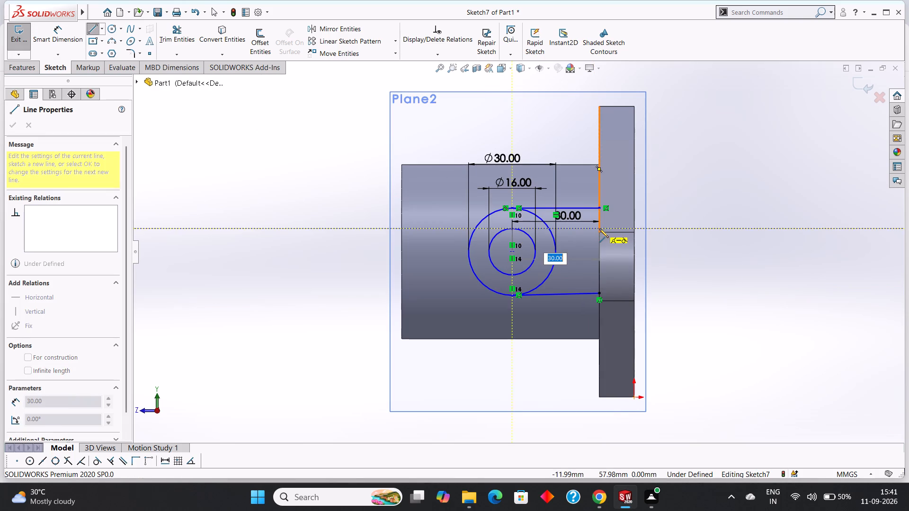
{"action": "left_click", "coordinate": [599, 229]}
{"action": "right_click", "coordinate": [580, 237]}
{"action": "left_click", "coordinate": [590, 240]}
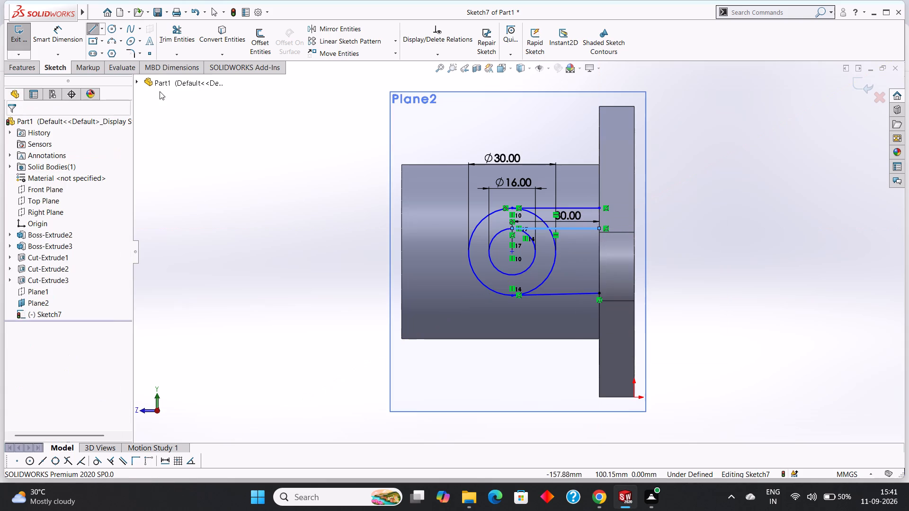
Sketch a 30 mm horizontal line from the 16 mm circle's lower quadrant point to the flange's inner face edge.
{"action": "left_click", "coordinate": [95, 28]}
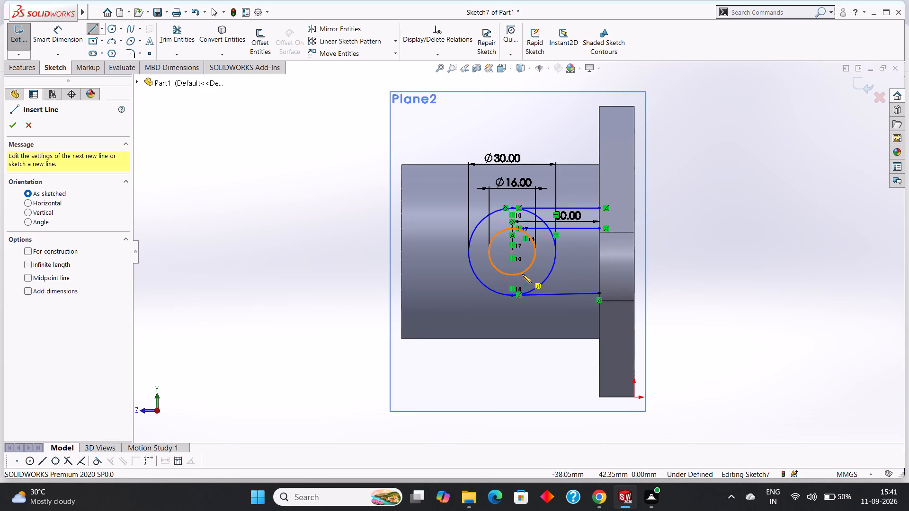
{"action": "left_click", "coordinate": [512, 276]}
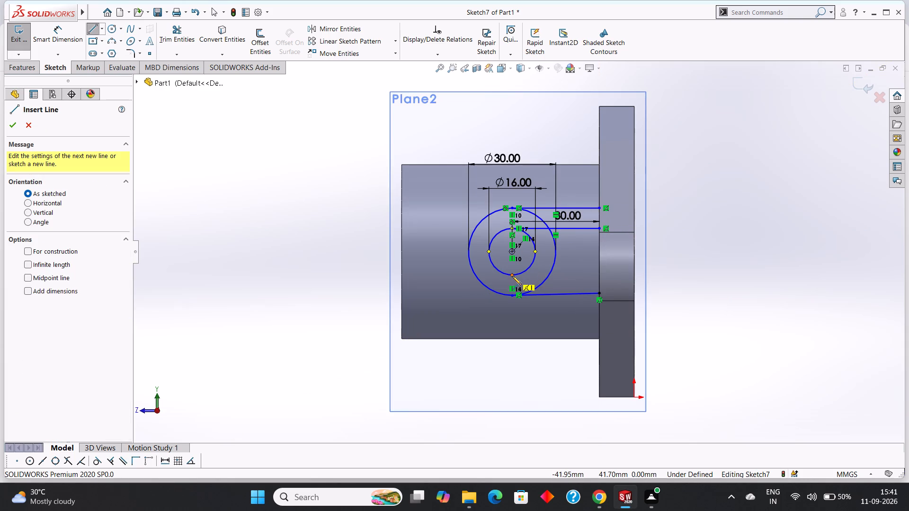
{"action": "left_click", "coordinate": [598, 274]}
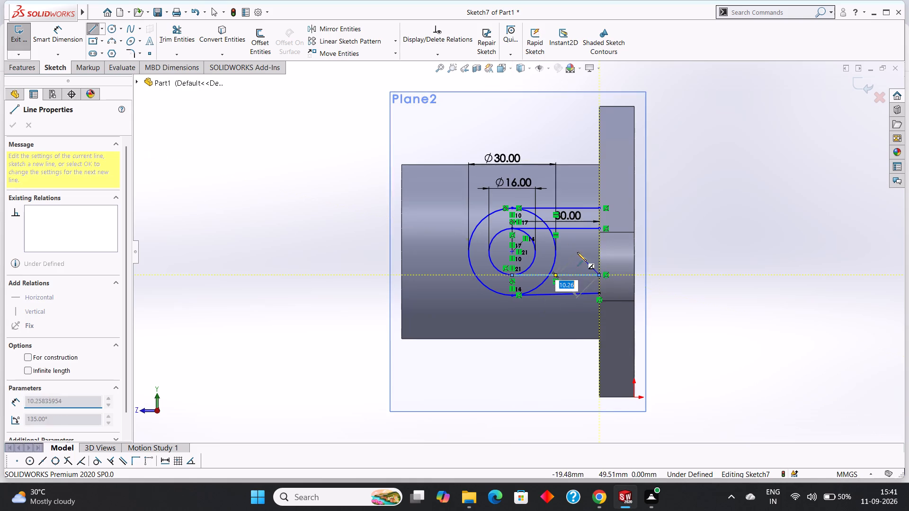
{"action": "right_click", "coordinate": [577, 252]}
{"action": "left_click", "coordinate": [603, 262]}
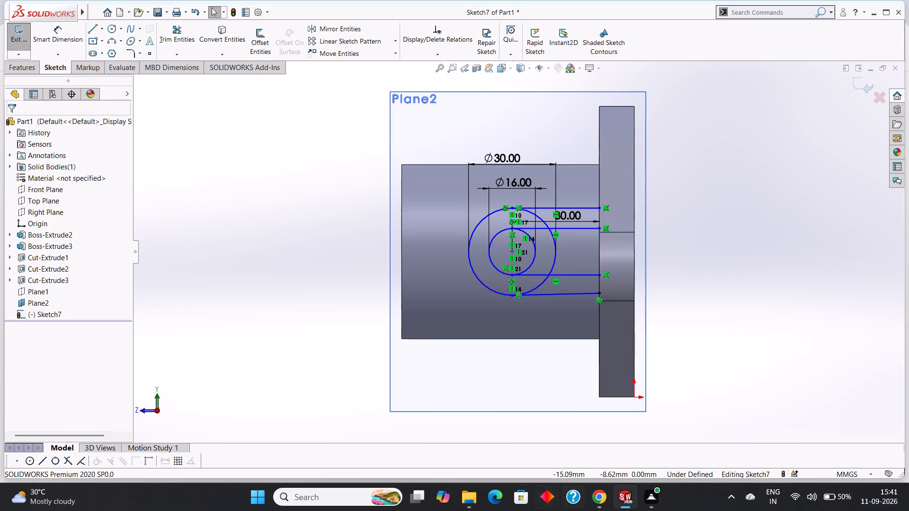
Close the profile with a vertical line about 29 mm long joining the outer two lines' ends along the flange edge.
{"action": "left_click", "coordinate": [94, 30]}
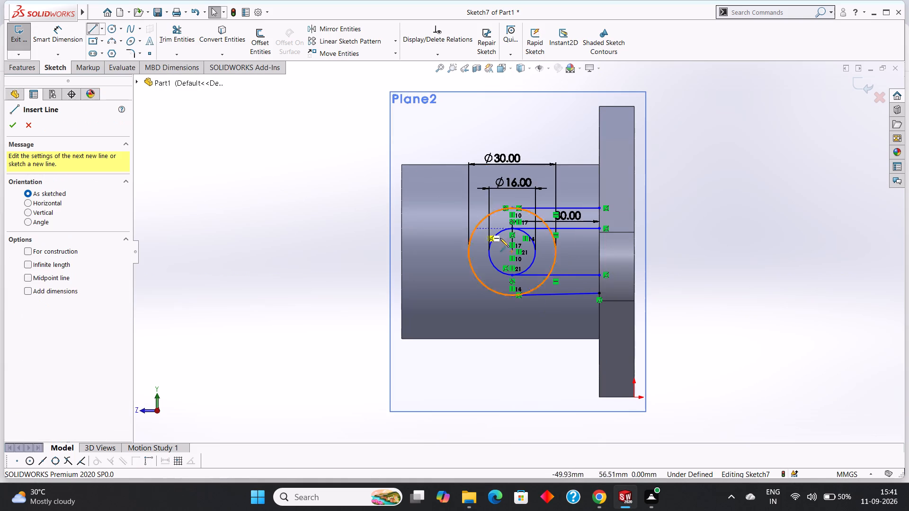
{"action": "left_click", "coordinate": [598, 293]}
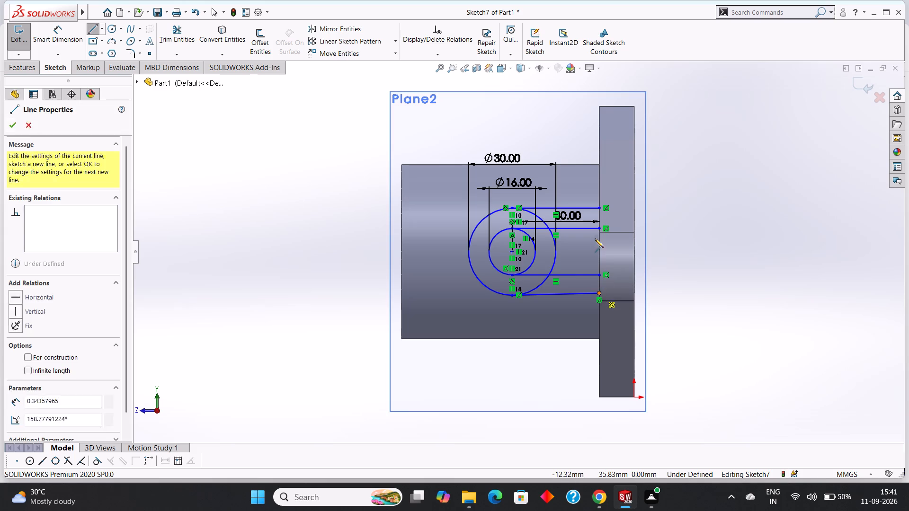
{"action": "left_click", "coordinate": [598, 209]}
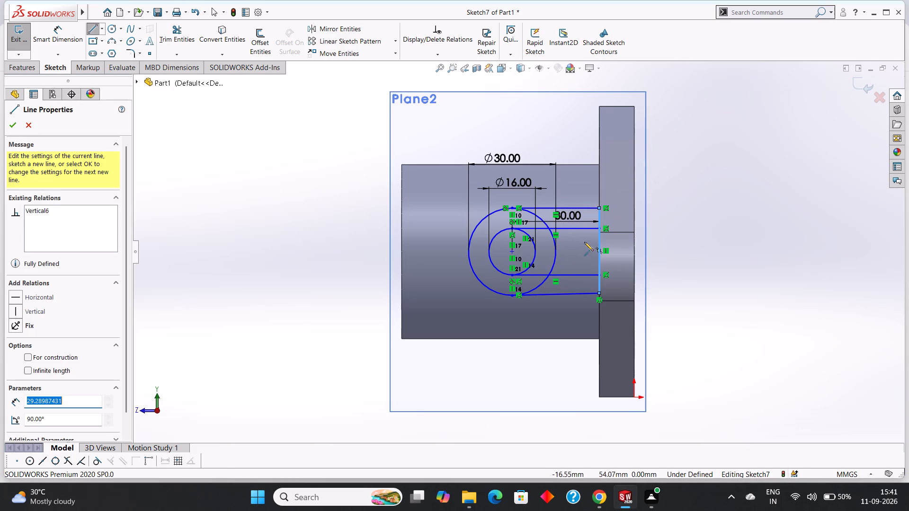
{"action": "right_click", "coordinate": [580, 243]}
{"action": "left_click", "coordinate": [596, 249]}
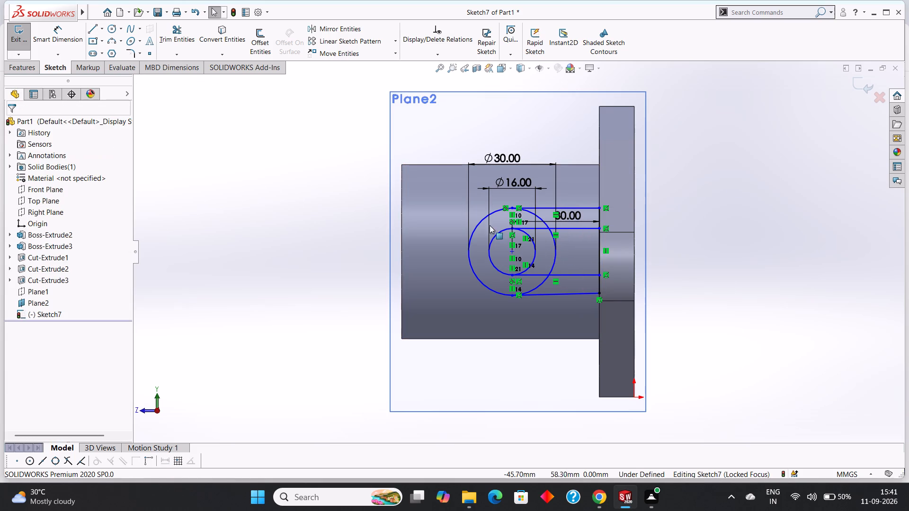
Trim away the flange-facing halves of the 30 mm and 16 mm circles, leaving two nested U-shaped outlines.
{"action": "left_click", "coordinate": [170, 29]}
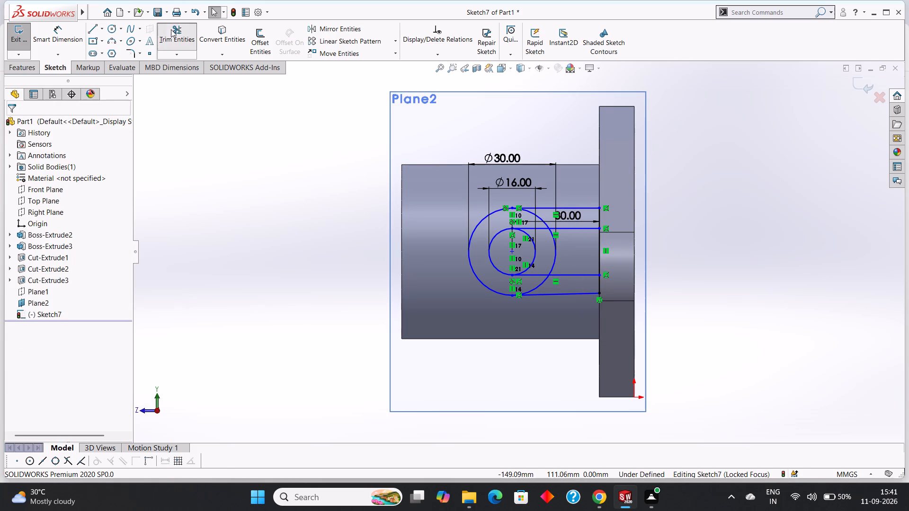
{"action": "left_click", "coordinate": [540, 216]}
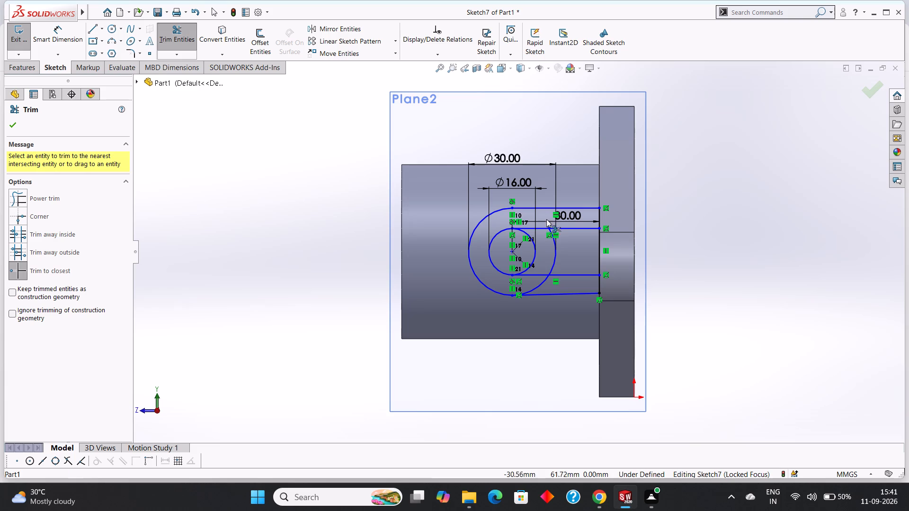
{"action": "left_click", "coordinate": [554, 238]}
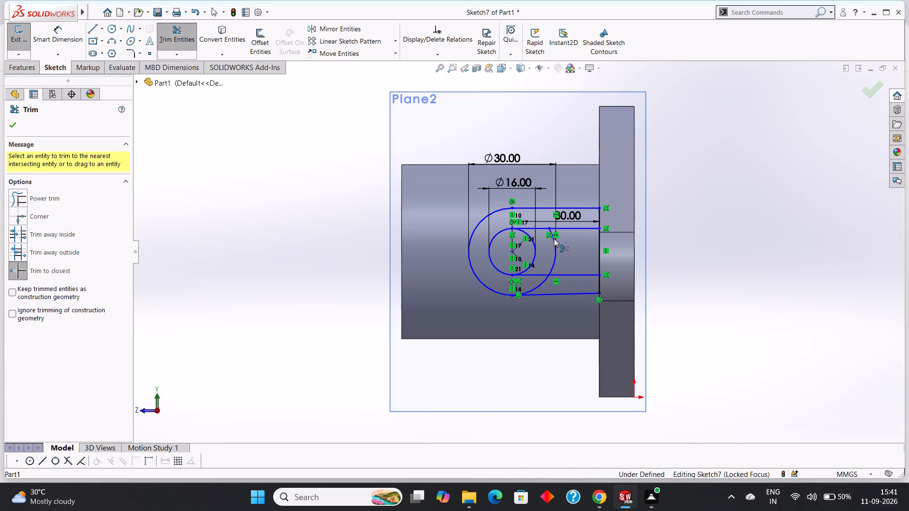
{"action": "left_click", "coordinate": [542, 285]}
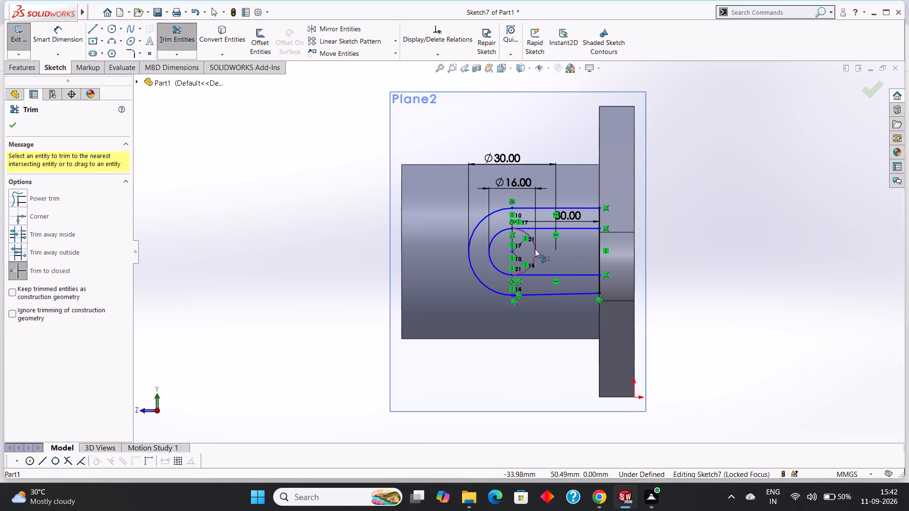
{"action": "left_click", "coordinate": [535, 249]}
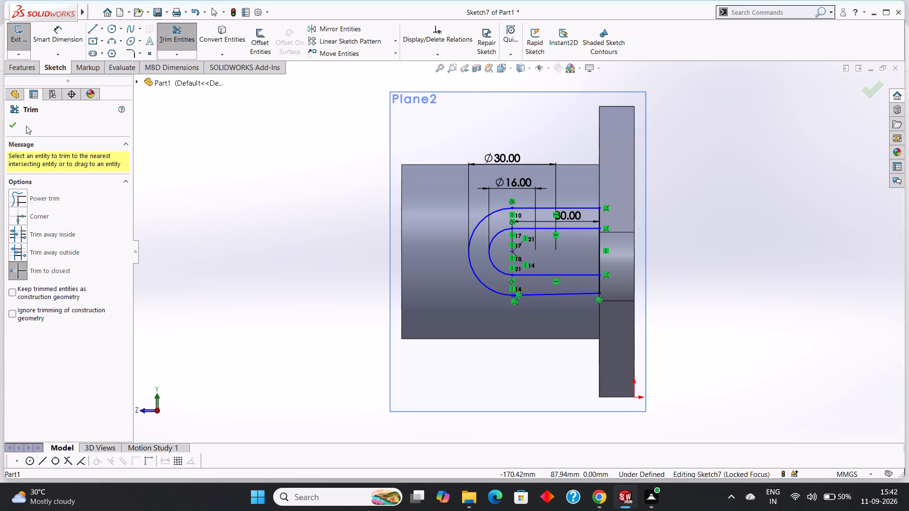
{"action": "left_click", "coordinate": [17, 127]}
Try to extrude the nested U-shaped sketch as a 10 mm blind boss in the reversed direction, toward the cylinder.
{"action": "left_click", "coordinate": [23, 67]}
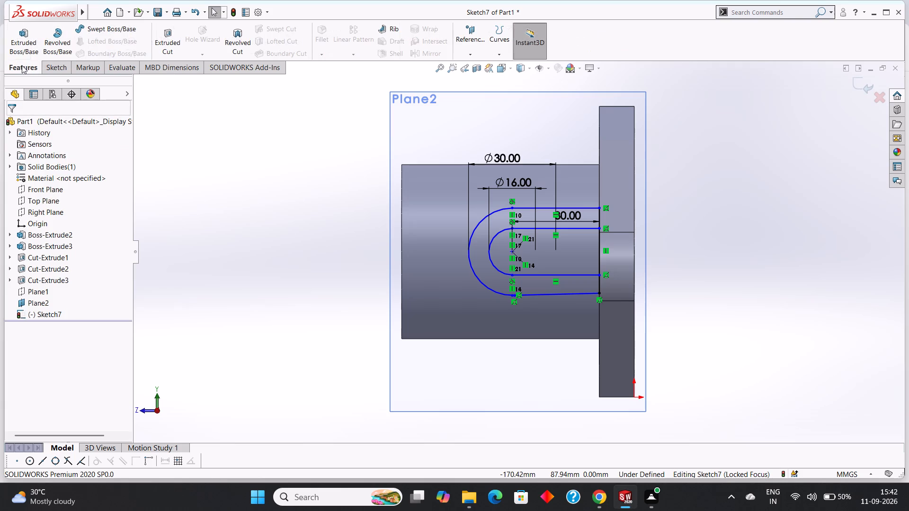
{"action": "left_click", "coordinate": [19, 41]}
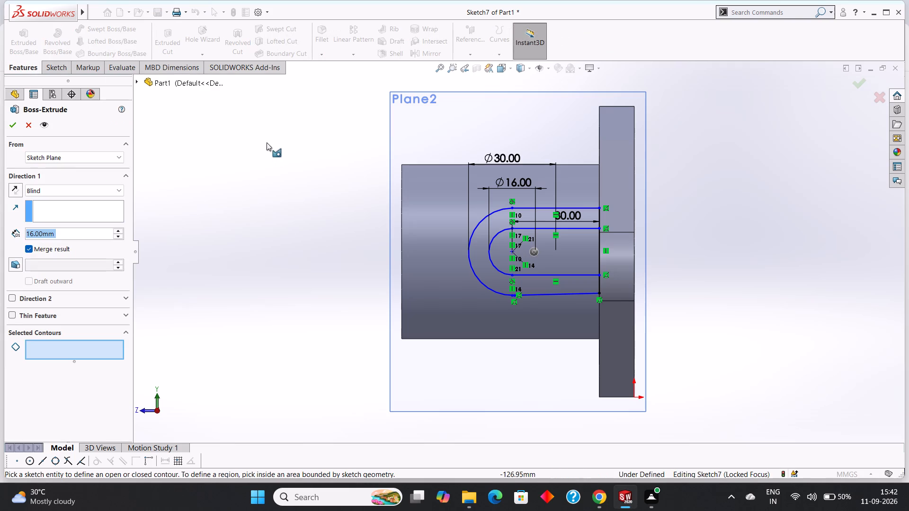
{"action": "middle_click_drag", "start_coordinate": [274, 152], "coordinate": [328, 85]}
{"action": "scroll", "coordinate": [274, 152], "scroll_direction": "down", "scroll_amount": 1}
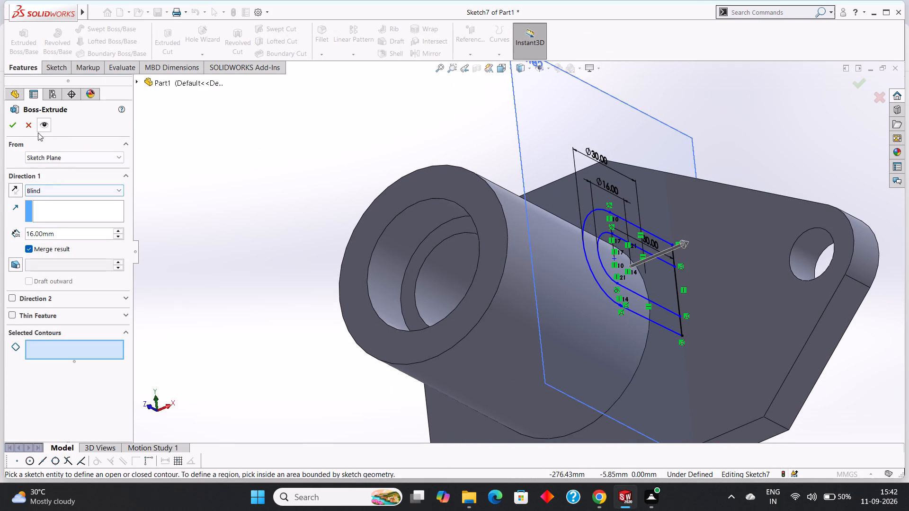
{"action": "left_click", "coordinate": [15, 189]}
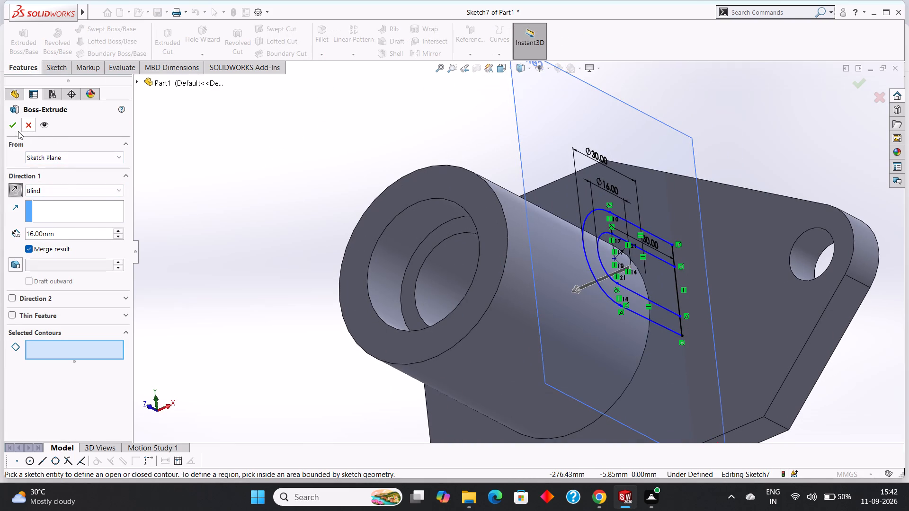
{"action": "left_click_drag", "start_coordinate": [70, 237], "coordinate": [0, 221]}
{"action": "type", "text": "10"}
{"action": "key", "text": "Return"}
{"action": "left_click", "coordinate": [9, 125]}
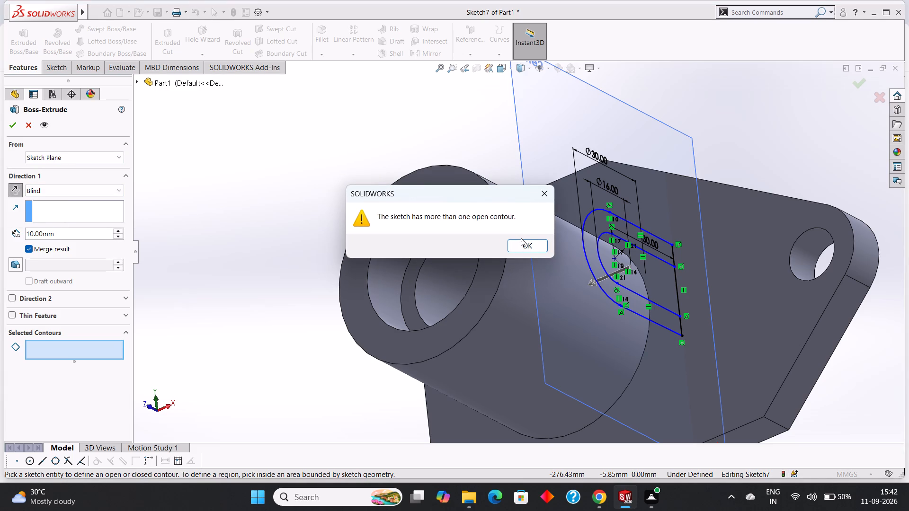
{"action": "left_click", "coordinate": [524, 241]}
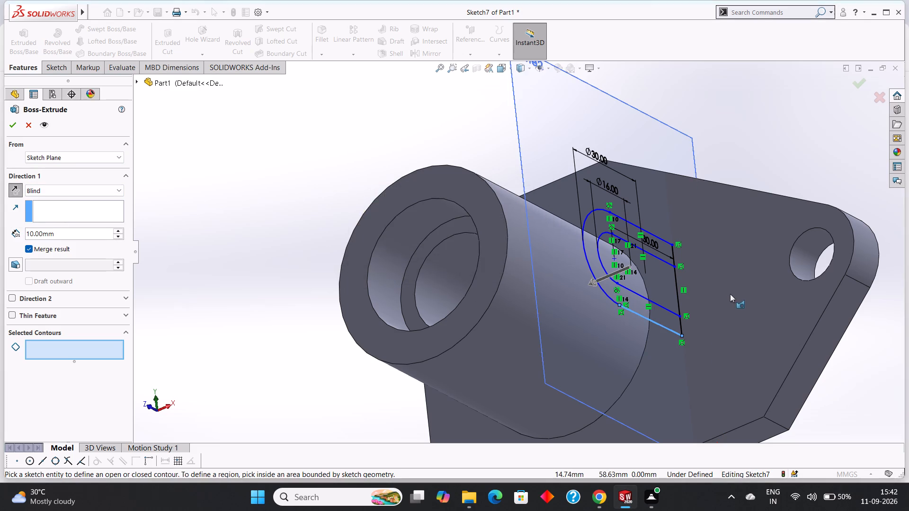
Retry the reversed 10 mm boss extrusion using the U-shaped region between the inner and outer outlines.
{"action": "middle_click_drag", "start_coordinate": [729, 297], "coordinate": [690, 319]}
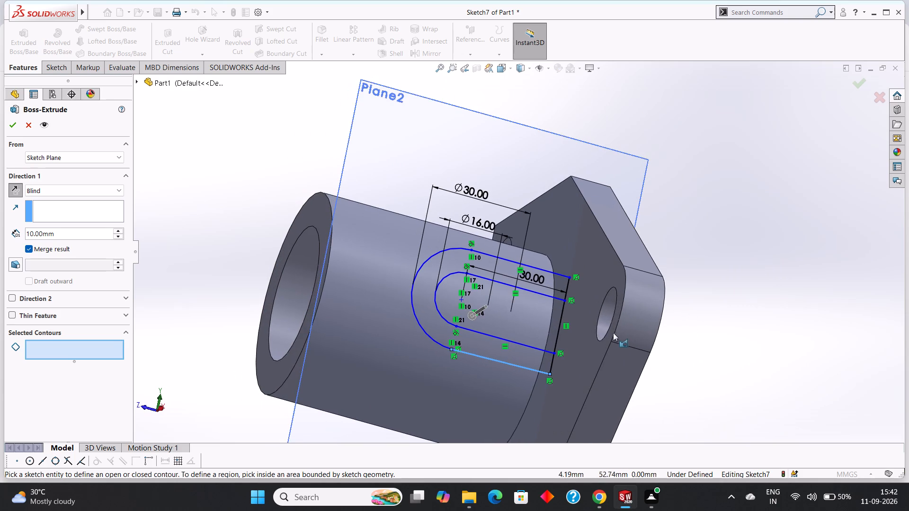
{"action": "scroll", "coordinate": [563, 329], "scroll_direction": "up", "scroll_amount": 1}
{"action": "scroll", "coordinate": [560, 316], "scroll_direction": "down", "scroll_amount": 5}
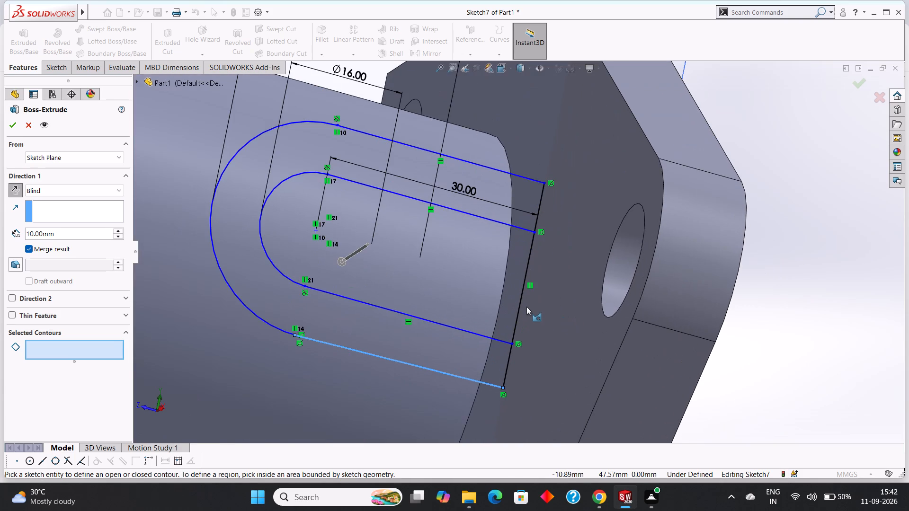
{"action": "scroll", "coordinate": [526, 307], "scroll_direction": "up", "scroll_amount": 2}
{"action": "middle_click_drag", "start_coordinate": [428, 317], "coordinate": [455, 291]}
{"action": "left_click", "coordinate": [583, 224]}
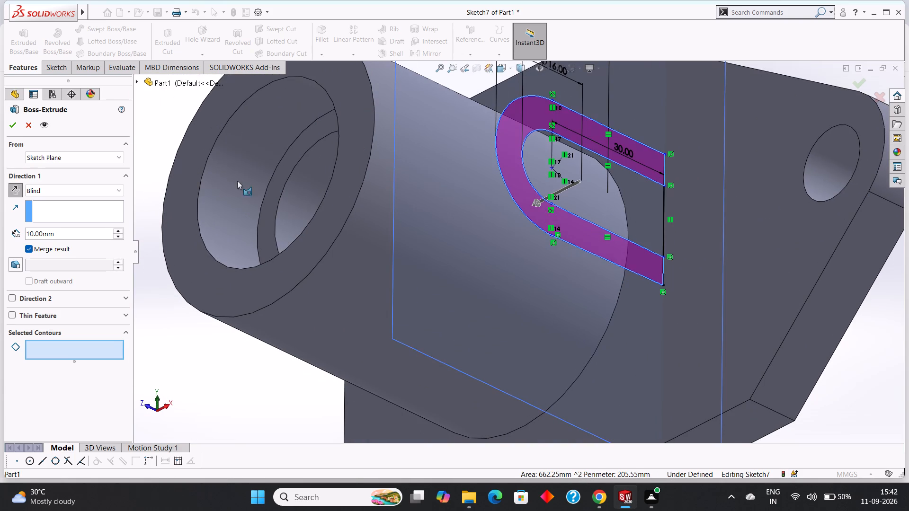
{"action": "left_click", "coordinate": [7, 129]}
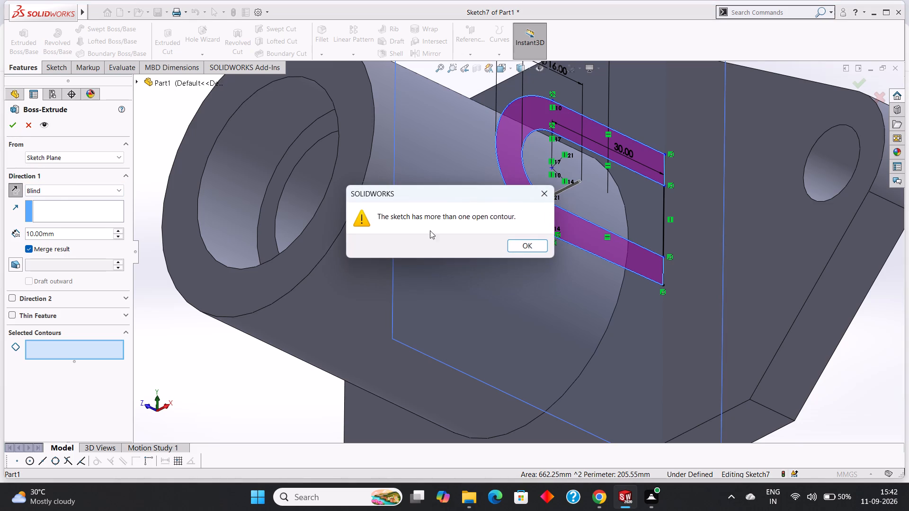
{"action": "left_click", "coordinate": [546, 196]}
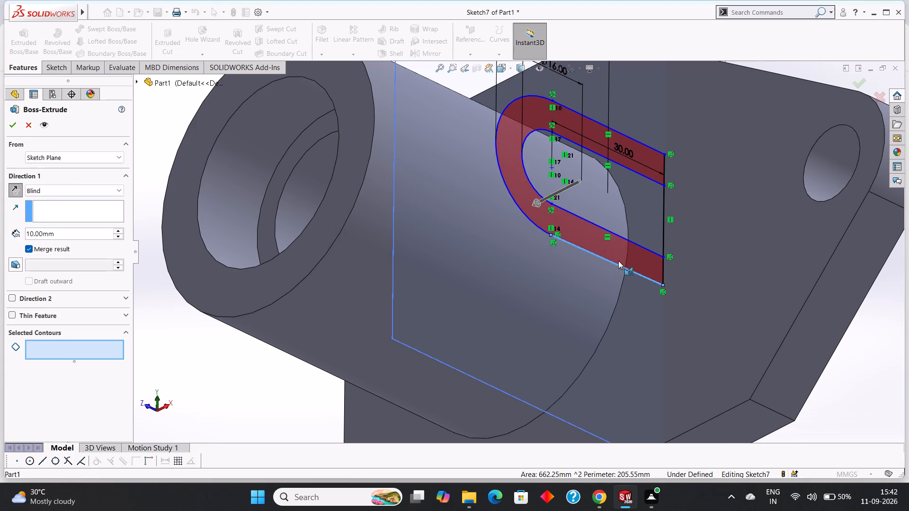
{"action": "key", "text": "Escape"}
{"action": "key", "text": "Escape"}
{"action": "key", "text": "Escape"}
Examine the U-shaped sketch on Plane2 from several angles, checking its line ends along the flange face for open contours.
{"action": "scroll", "coordinate": [681, 261], "scroll_direction": "down", "scroll_amount": 2}
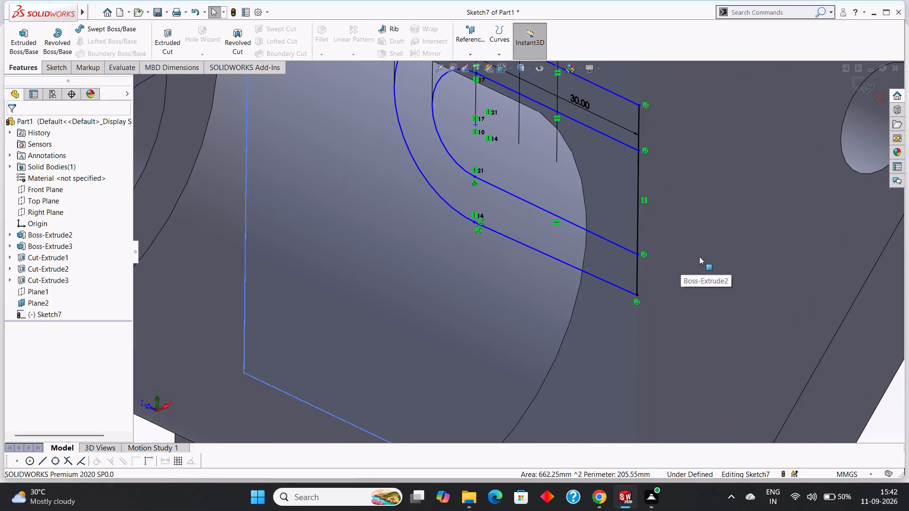
{"action": "middle_click_drag", "start_coordinate": [699, 256], "coordinate": [728, 152]}
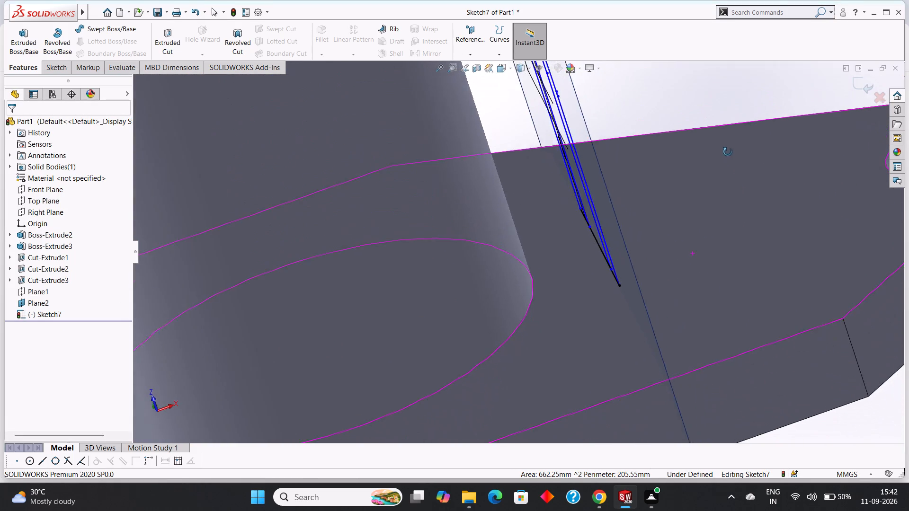
{"action": "middle_click_drag", "start_coordinate": [728, 152], "coordinate": [707, 119]}
{"action": "middle_click_drag", "start_coordinate": [640, 246], "coordinate": [599, 309]}
{"action": "scroll", "coordinate": [486, 344], "scroll_direction": "down", "scroll_amount": 3}
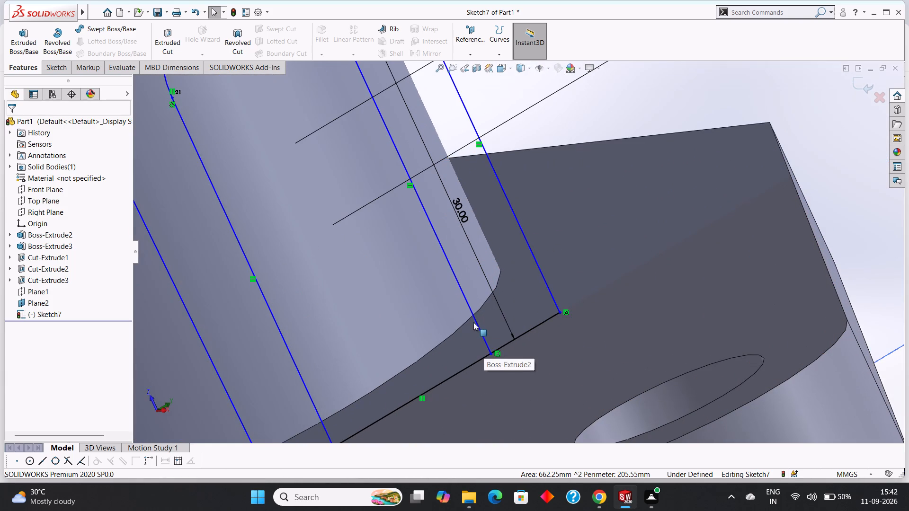
{"action": "scroll", "coordinate": [473, 322], "scroll_direction": "up", "scroll_amount": 7}
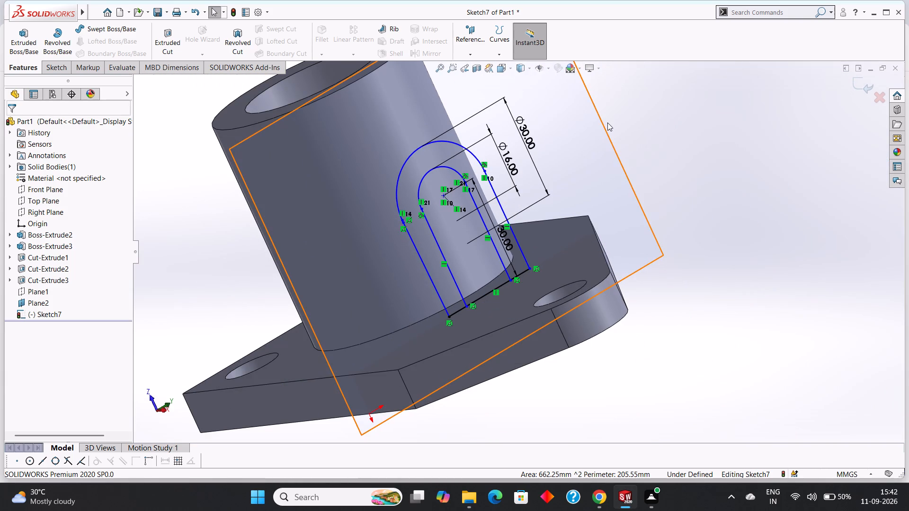
{"action": "left_click", "coordinate": [603, 120]}
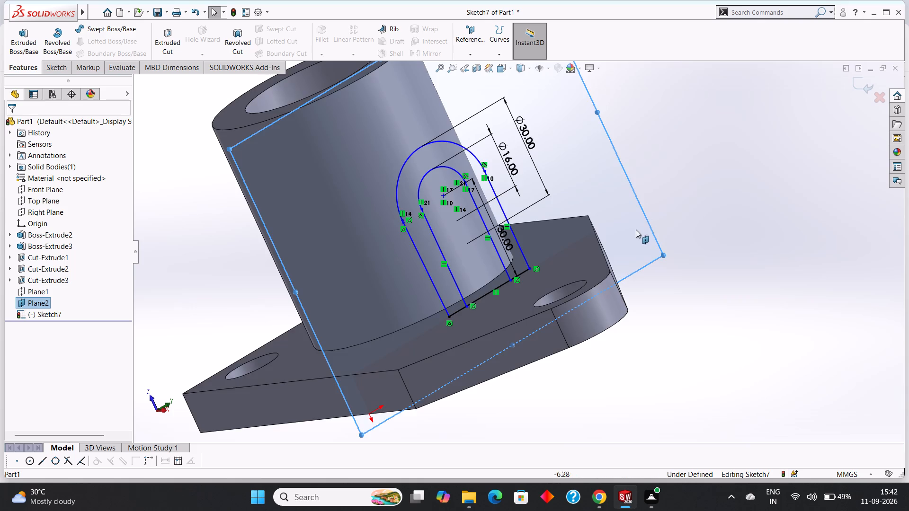
{"action": "key", "text": "ctrl+8"}
{"action": "scroll", "coordinate": [559, 237], "scroll_direction": "down", "scroll_amount": 2}
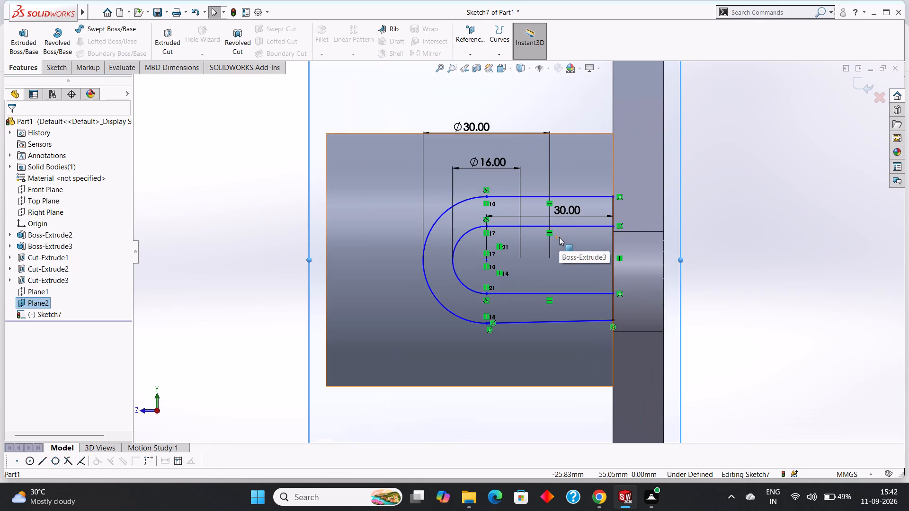
{"action": "middle_click_drag", "start_coordinate": [499, 312], "coordinate": [546, 175]}
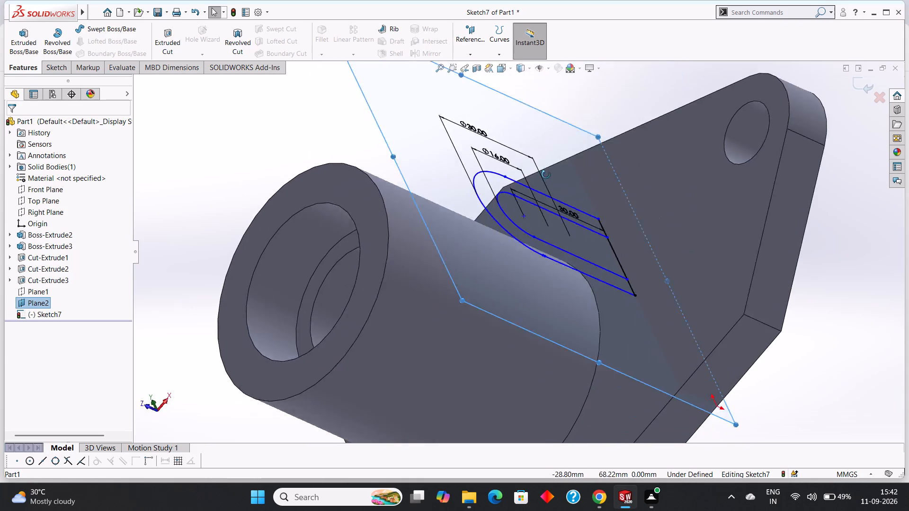
{"action": "middle_click_drag", "start_coordinate": [546, 175], "coordinate": [553, 153]}
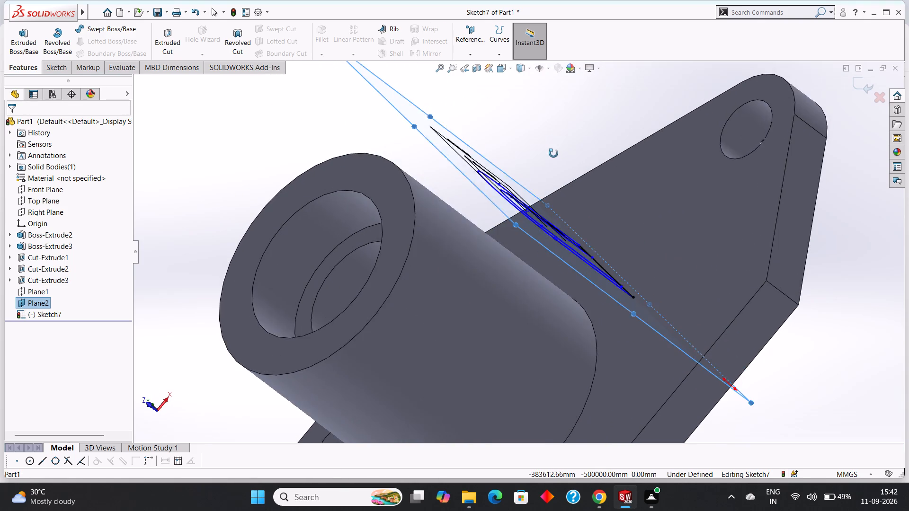
{"action": "middle_click_drag", "start_coordinate": [553, 153], "coordinate": [554, 187]}
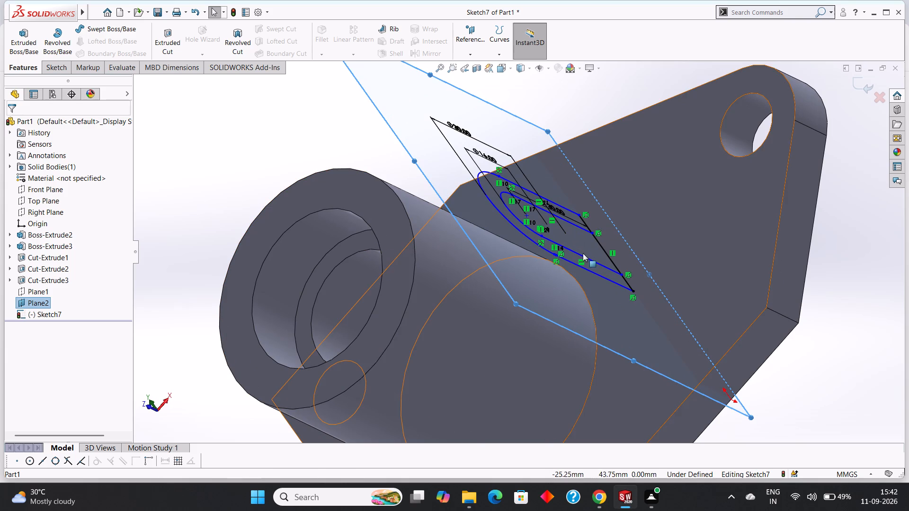
{"action": "scroll", "coordinate": [592, 281], "scroll_direction": "down", "scroll_amount": 2}
{"action": "scroll", "coordinate": [602, 281], "scroll_direction": "up", "scroll_amount": 3}
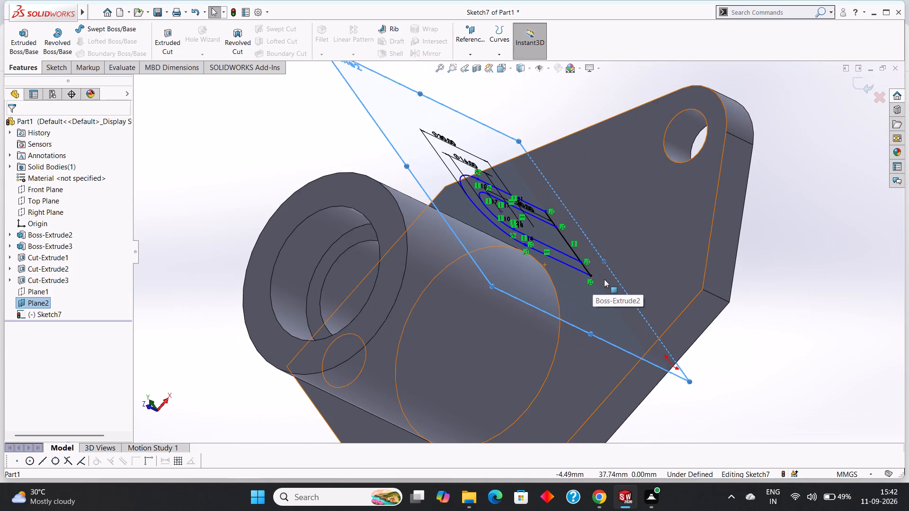
{"action": "scroll", "coordinate": [605, 279], "scroll_direction": "up", "scroll_amount": 1}
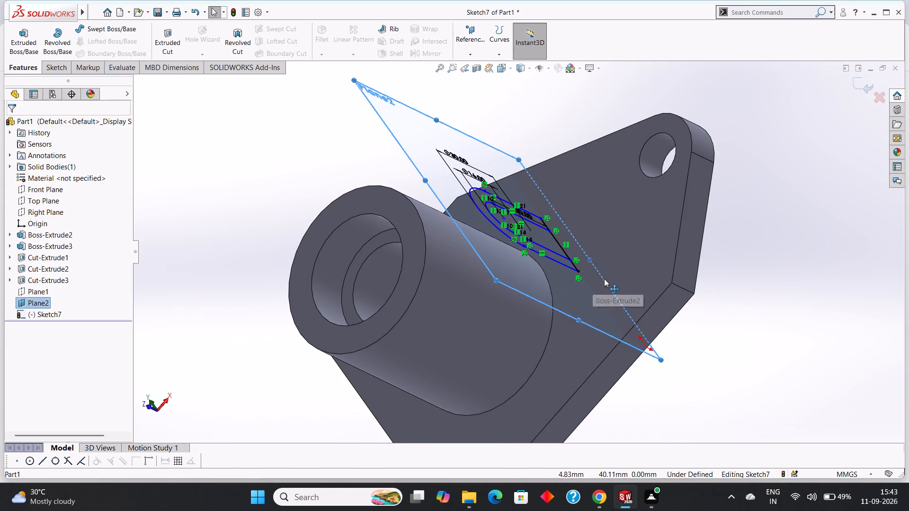
{"action": "middle_click_drag", "start_coordinate": [773, 340], "coordinate": [655, 423]}
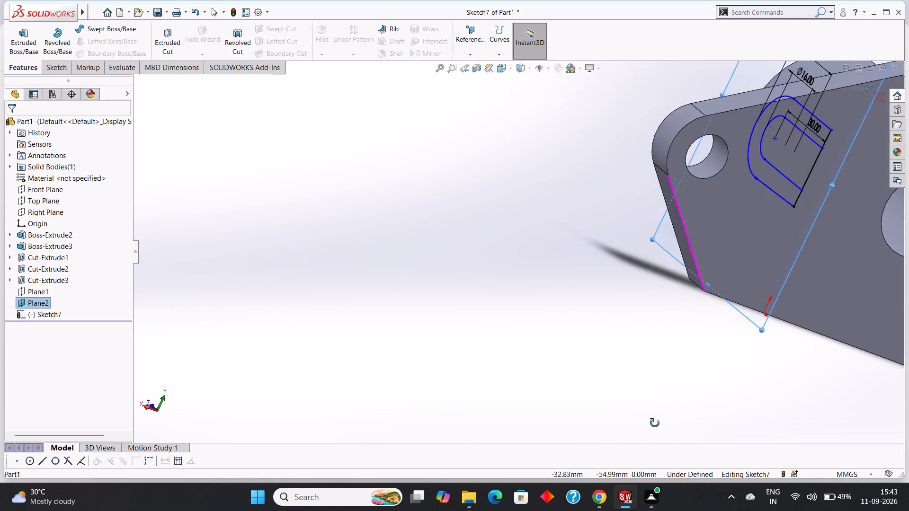
{"action": "middle_click_drag", "start_coordinate": [655, 423], "coordinate": [677, 443]}
{"action": "middle_click_drag", "start_coordinate": [782, 286], "coordinate": [788, 354]}
{"action": "scroll", "coordinate": [803, 326], "scroll_direction": "up", "scroll_amount": 1}
{"action": "scroll", "coordinate": [803, 326], "scroll_direction": "down", "scroll_amount": 1}
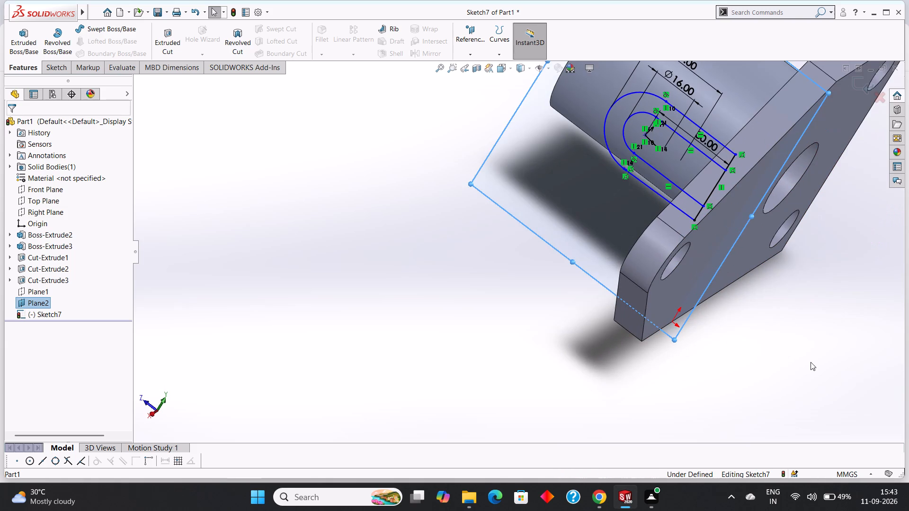
{"action": "middle_click_drag", "start_coordinate": [792, 213], "coordinate": [846, 178]}
{"action": "scroll", "coordinate": [848, 178], "scroll_direction": "up", "scroll_amount": 4}
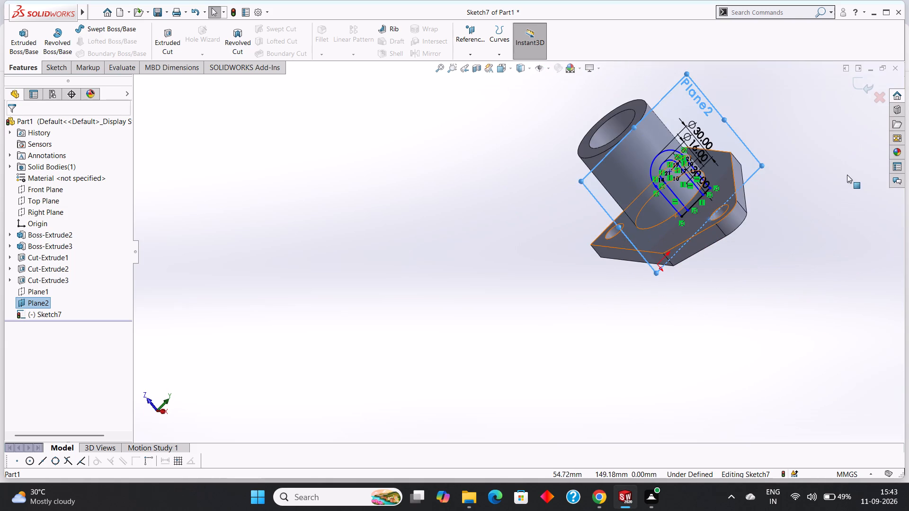
{"action": "middle_click_drag", "start_coordinate": [740, 194], "coordinate": [754, 214]}
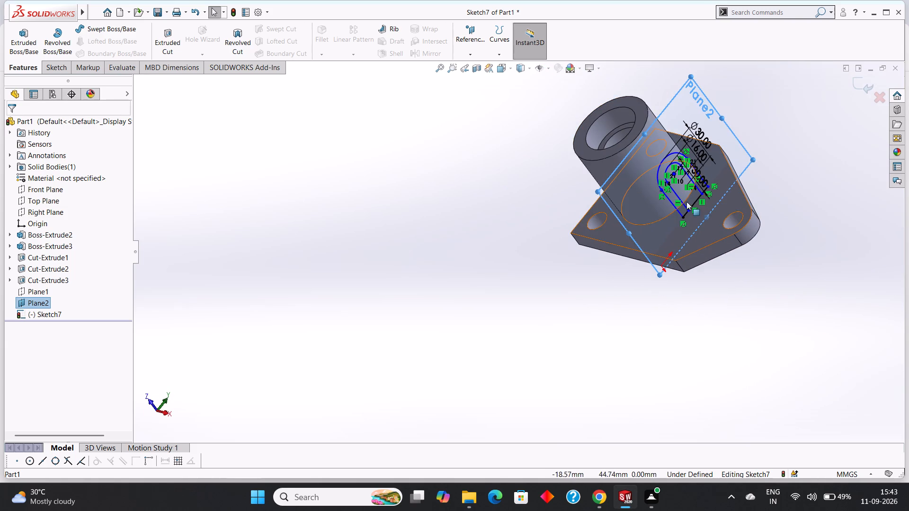
{"action": "scroll", "coordinate": [688, 200], "scroll_direction": "down", "scroll_amount": 7}
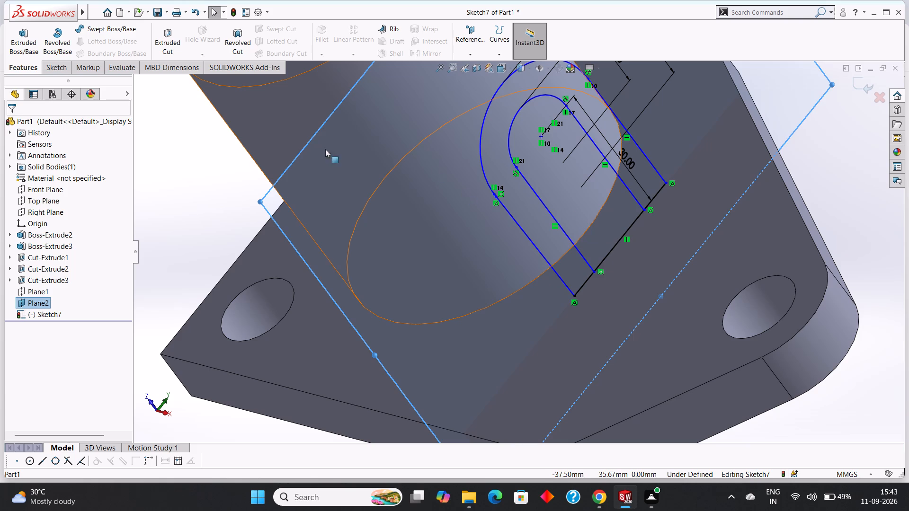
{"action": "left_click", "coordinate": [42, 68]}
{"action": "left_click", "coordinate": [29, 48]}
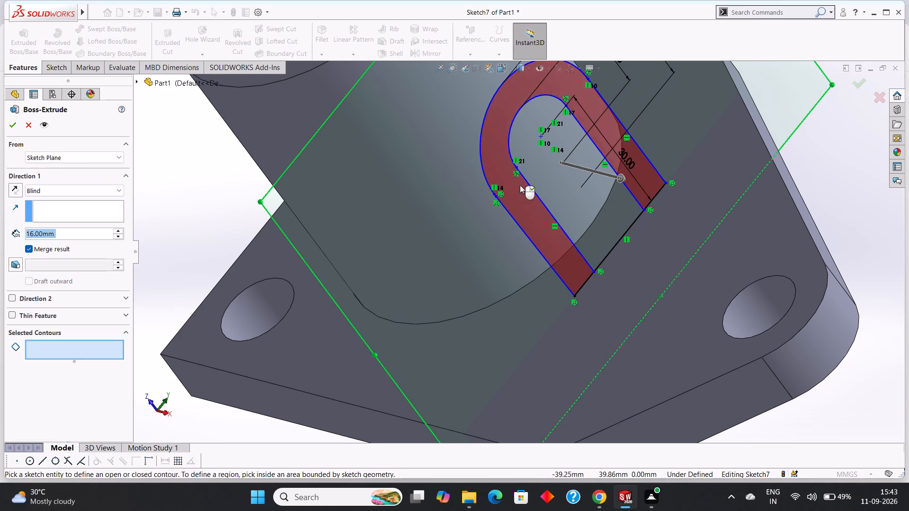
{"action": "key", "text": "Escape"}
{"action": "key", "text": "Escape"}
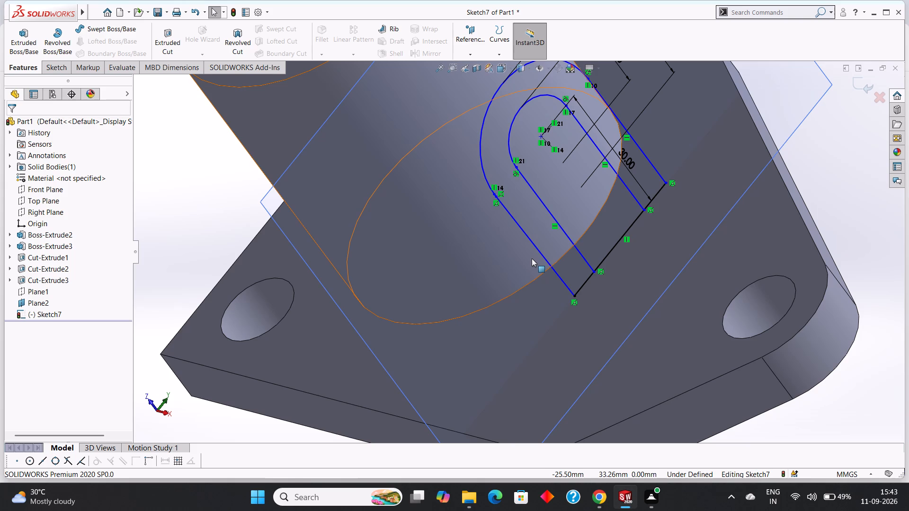
Undo the trims and connecting lines of the nested U-shaped sketch, back to the dimensioned 30 mm and 16 mm circles.
{"action": "key", "text": "ctrl+z"}
{"action": "key", "text": "ctrl+z"}
{"action": "key", "text": "ctrl+z"}
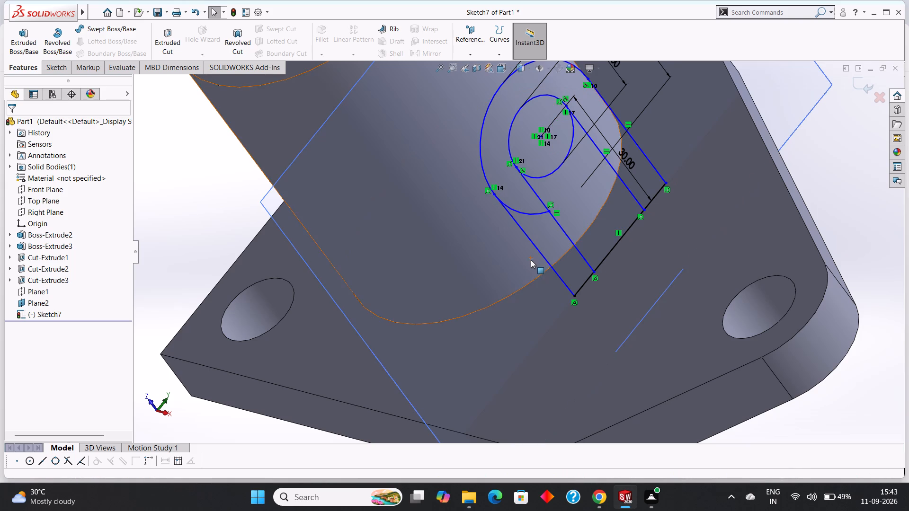
{"action": "key", "text": "ctrl+z"}
{"action": "key", "text": "ctrl+z"}
{"action": "key", "text": "ctrl+z"}
{"action": "key", "text": "ctrl+z"}
{"action": "key", "text": "ctrl+z"}
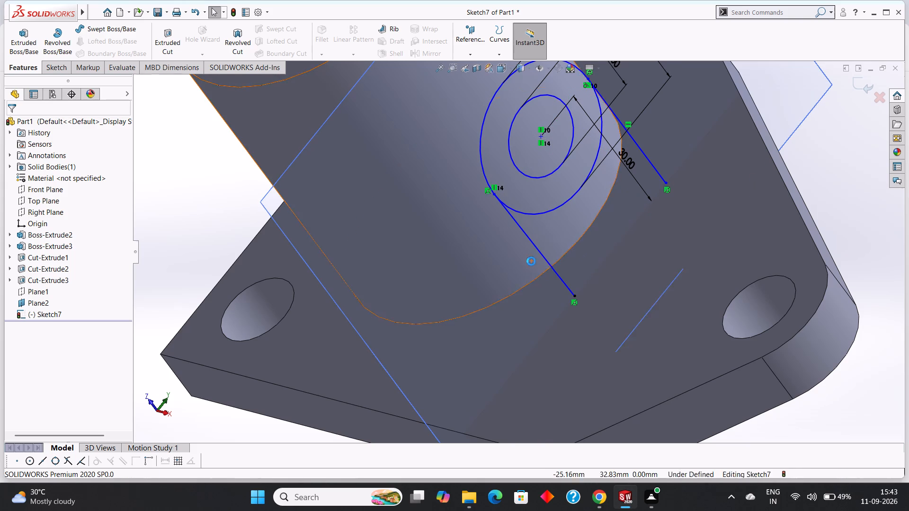
{"action": "key", "text": "ctrl+z"}
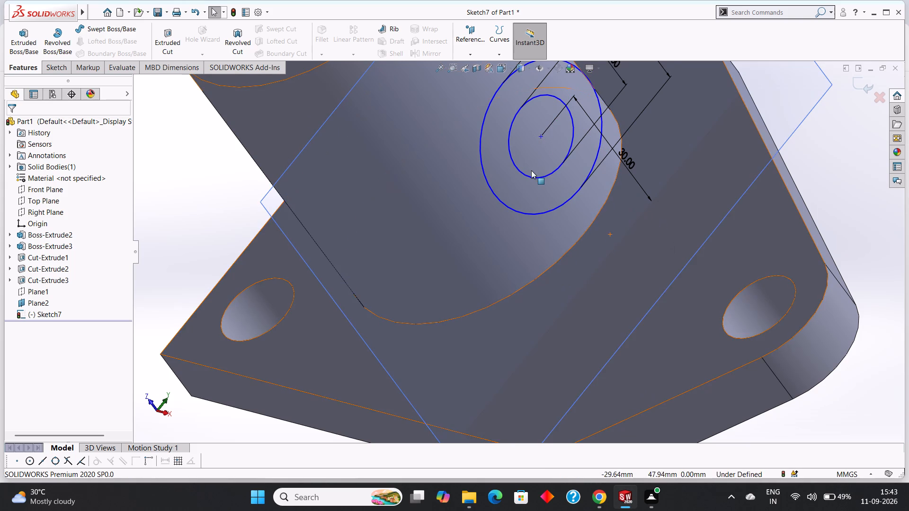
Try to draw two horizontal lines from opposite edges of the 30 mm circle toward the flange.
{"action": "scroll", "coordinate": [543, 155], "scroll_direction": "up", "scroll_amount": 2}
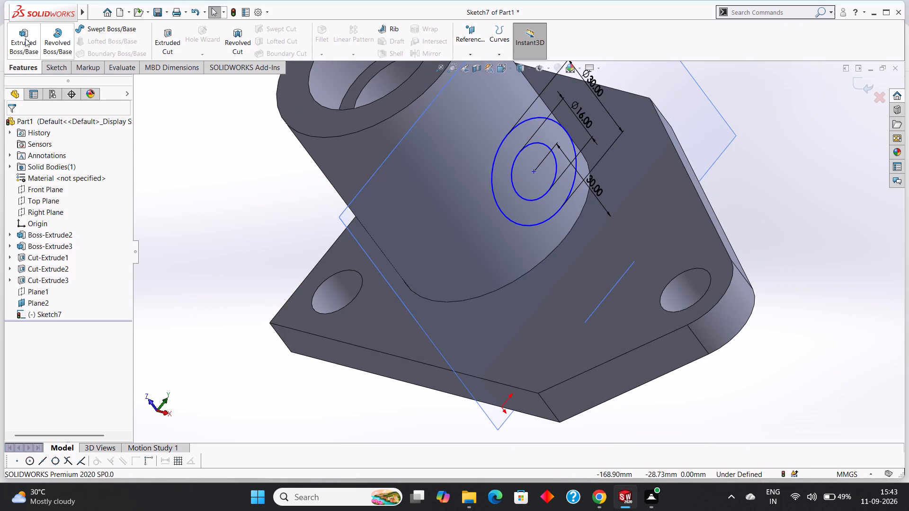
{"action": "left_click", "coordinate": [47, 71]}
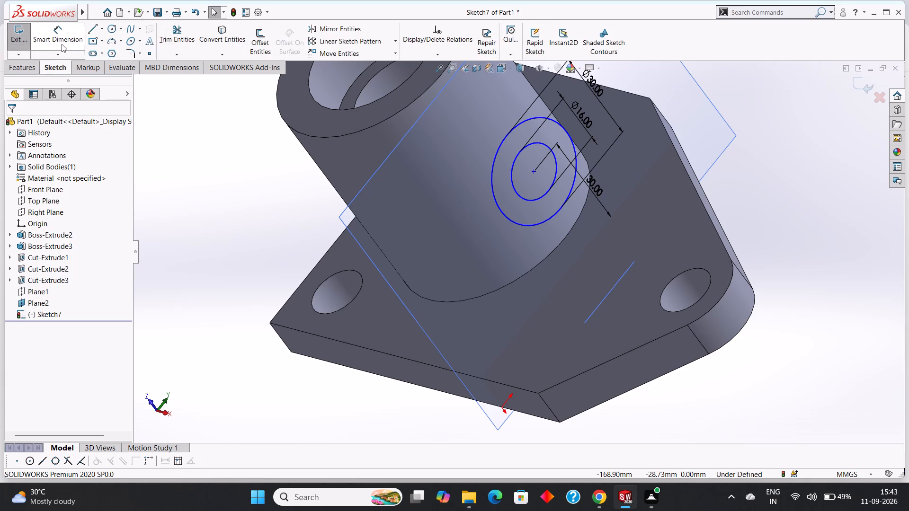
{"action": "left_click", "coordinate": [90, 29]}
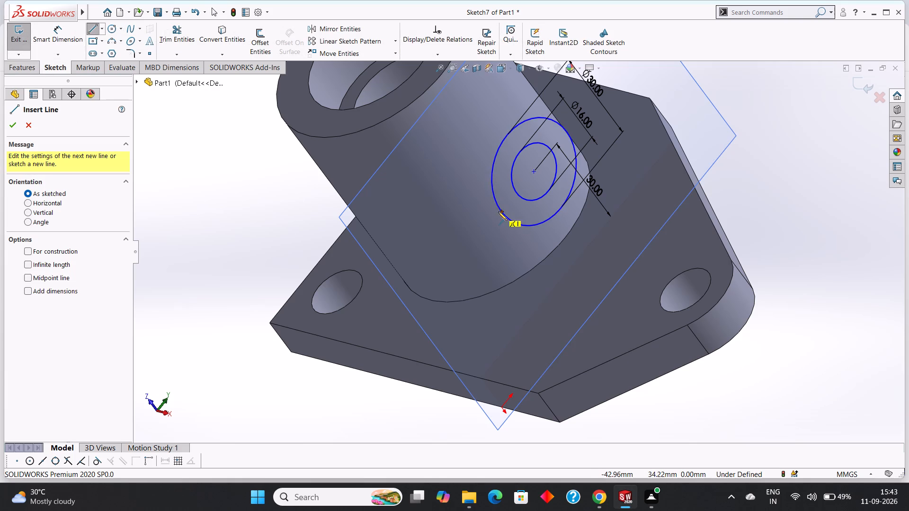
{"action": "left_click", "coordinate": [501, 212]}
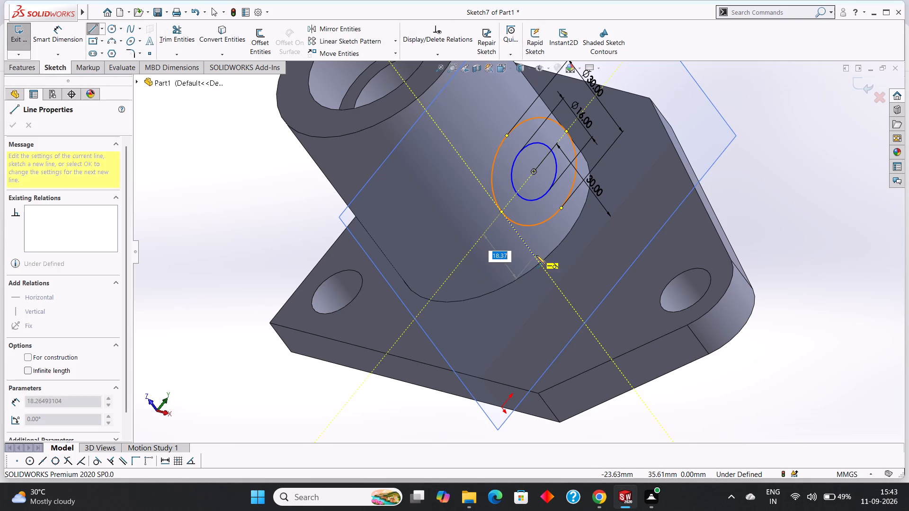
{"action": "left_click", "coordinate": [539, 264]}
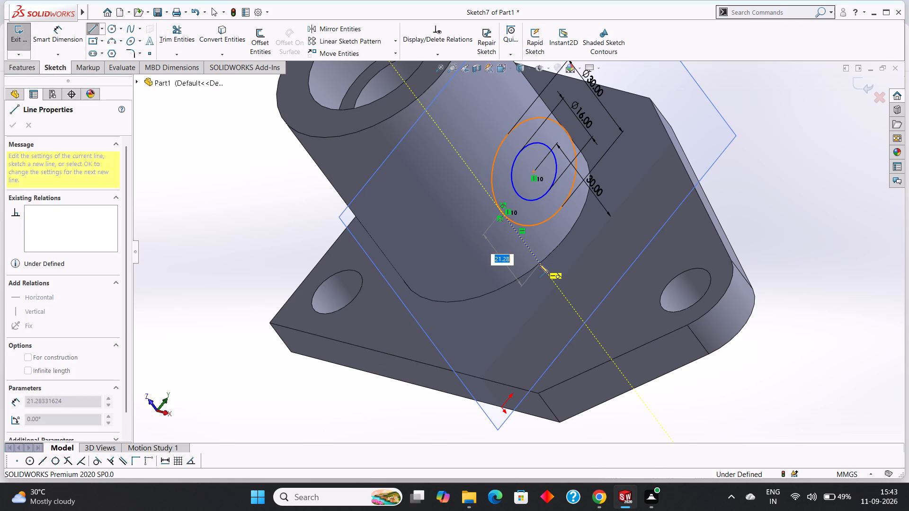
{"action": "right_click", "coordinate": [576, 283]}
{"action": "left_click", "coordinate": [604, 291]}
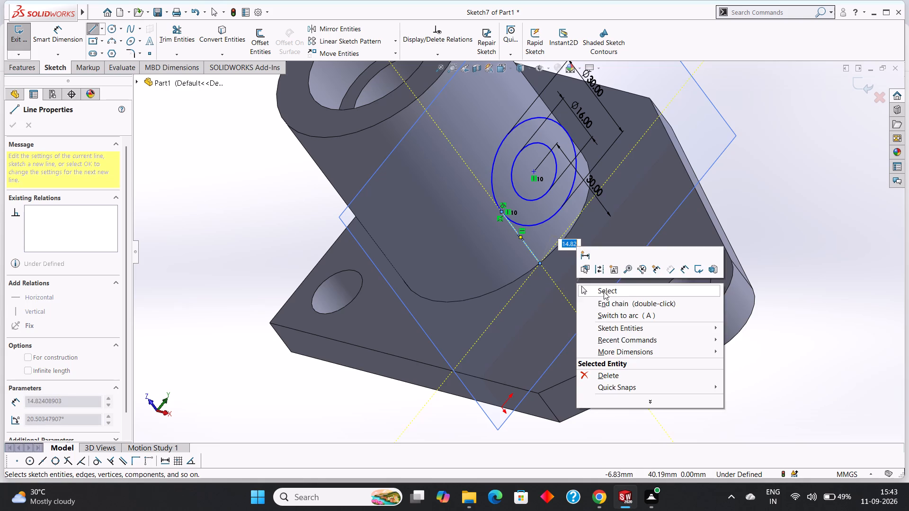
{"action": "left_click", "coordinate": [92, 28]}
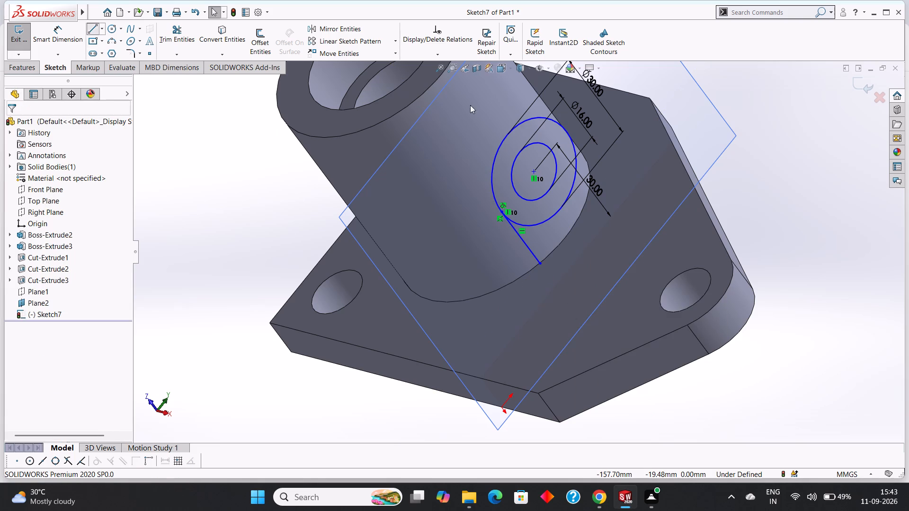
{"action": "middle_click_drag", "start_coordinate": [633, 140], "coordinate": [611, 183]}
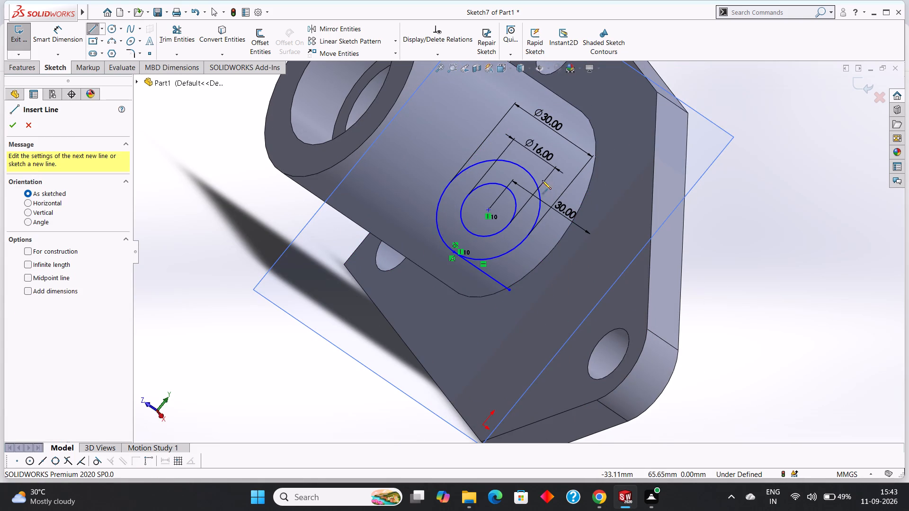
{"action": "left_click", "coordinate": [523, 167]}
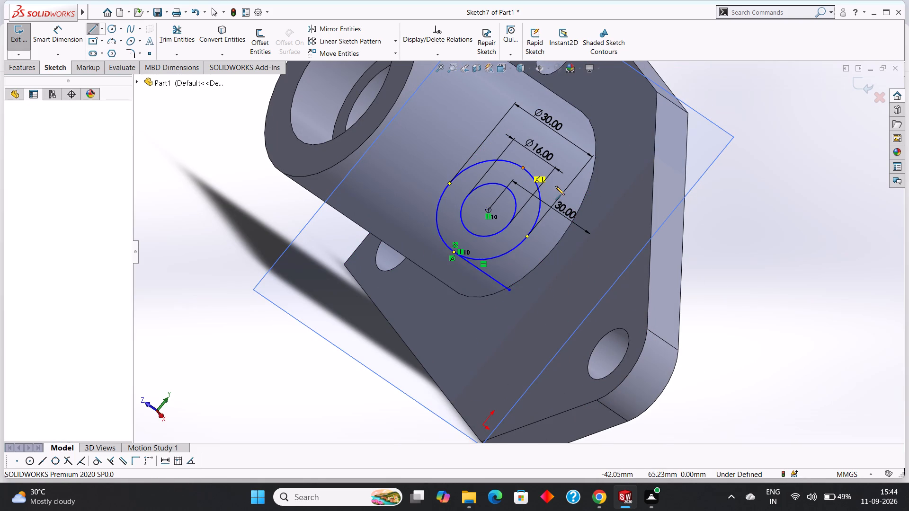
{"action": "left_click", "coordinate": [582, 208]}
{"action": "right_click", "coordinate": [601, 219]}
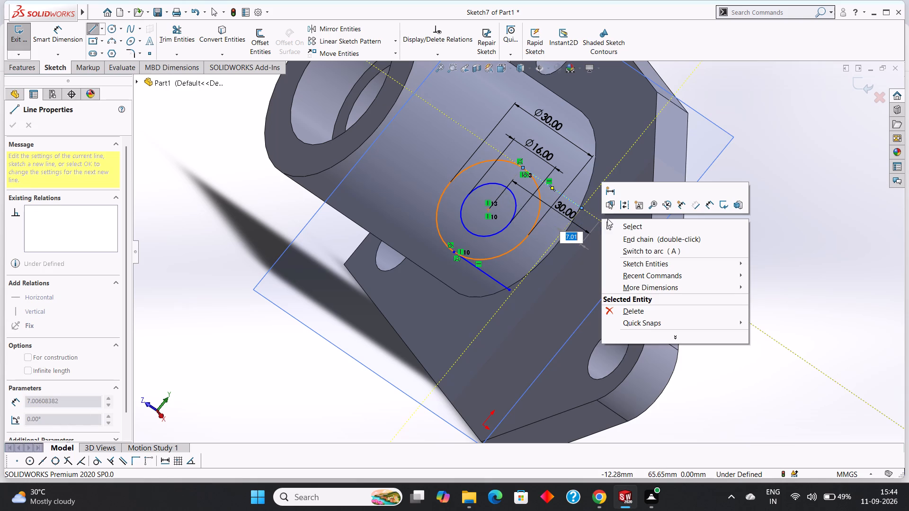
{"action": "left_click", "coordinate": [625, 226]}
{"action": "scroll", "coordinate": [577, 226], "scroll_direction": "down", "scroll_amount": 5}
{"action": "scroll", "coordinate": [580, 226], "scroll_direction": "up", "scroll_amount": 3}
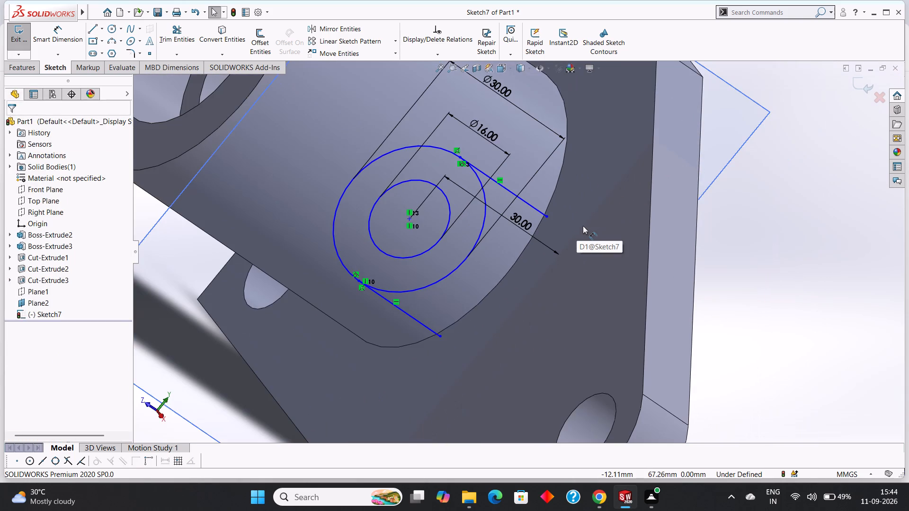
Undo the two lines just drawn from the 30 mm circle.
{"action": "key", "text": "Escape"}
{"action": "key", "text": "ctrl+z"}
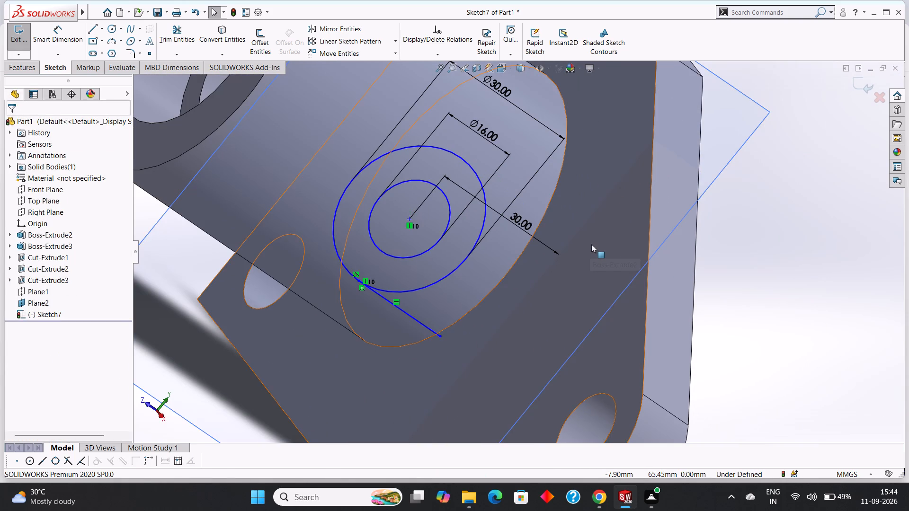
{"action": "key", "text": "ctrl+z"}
Viewing Plane2 face-on, draw 30 mm horizontal lines from the 30 mm circle's top and bottom to the flange face, joining their ends vertically.
{"action": "scroll", "coordinate": [794, 282], "scroll_direction": "up", "scroll_amount": 4}
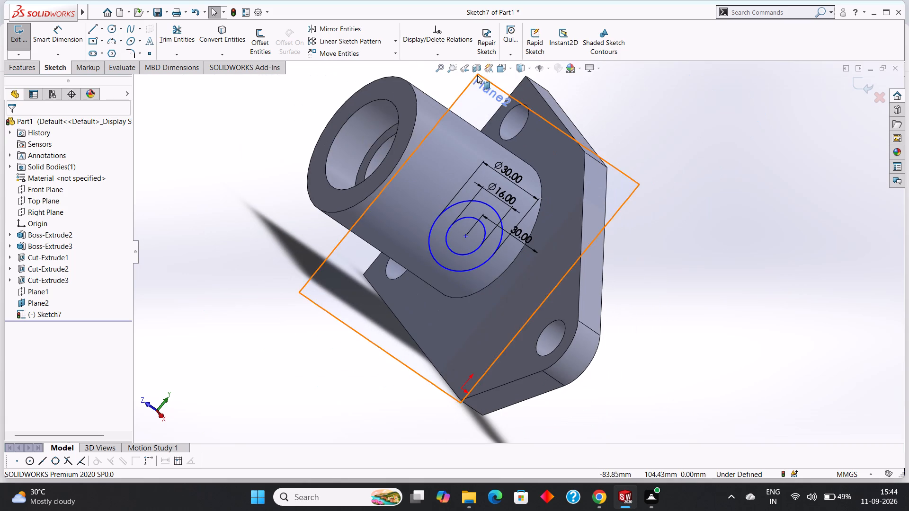
{"action": "left_click", "coordinate": [462, 89]}
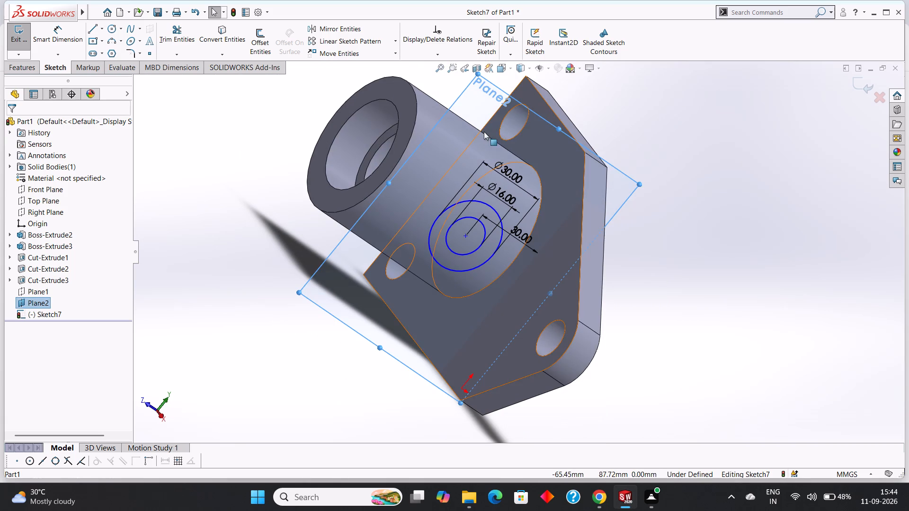
{"action": "key", "text": "ctrl+8"}
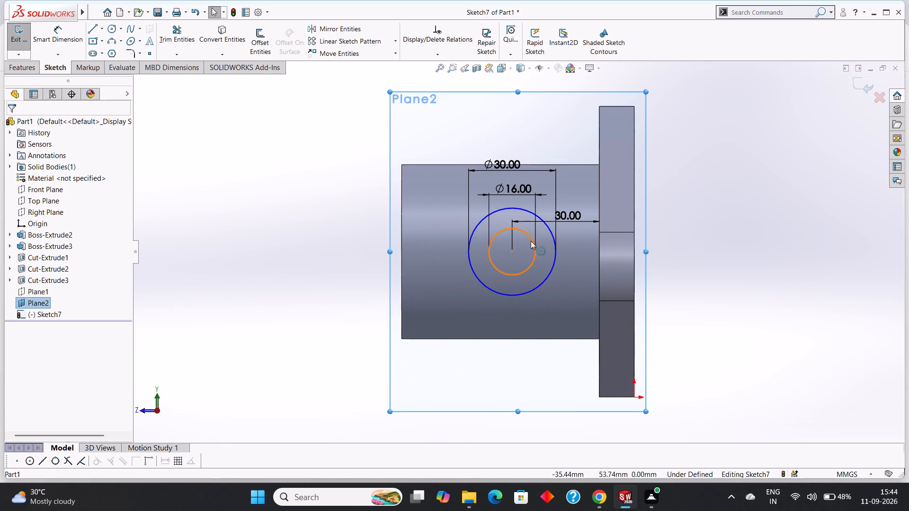
{"action": "left_click", "coordinate": [94, 31]}
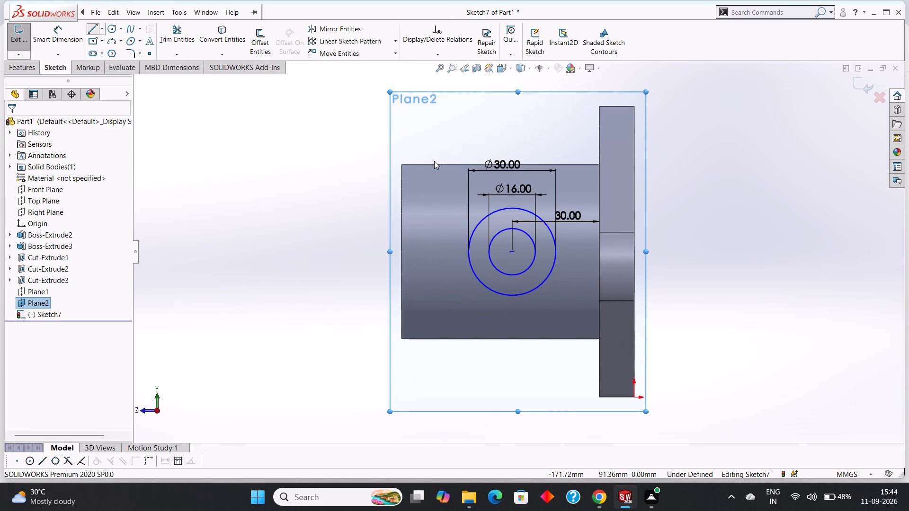
{"action": "left_click", "coordinate": [511, 208]}
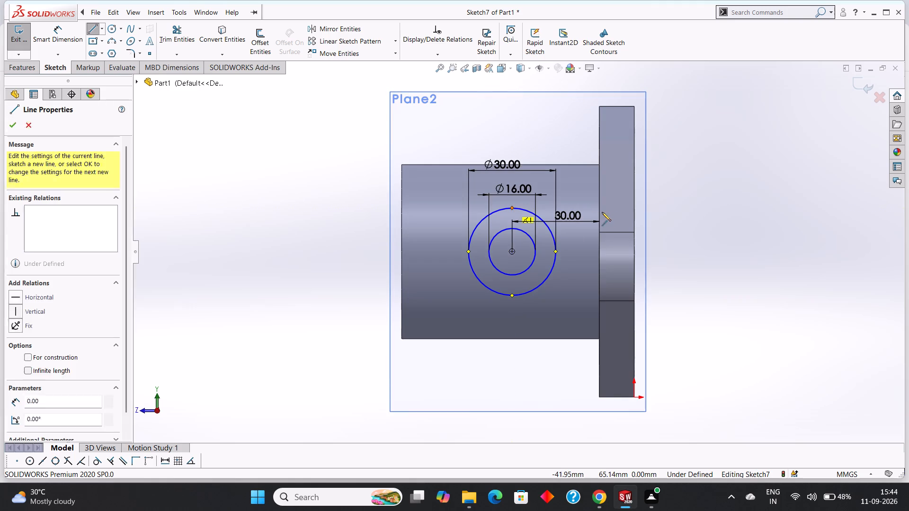
{"action": "left_click", "coordinate": [598, 206]}
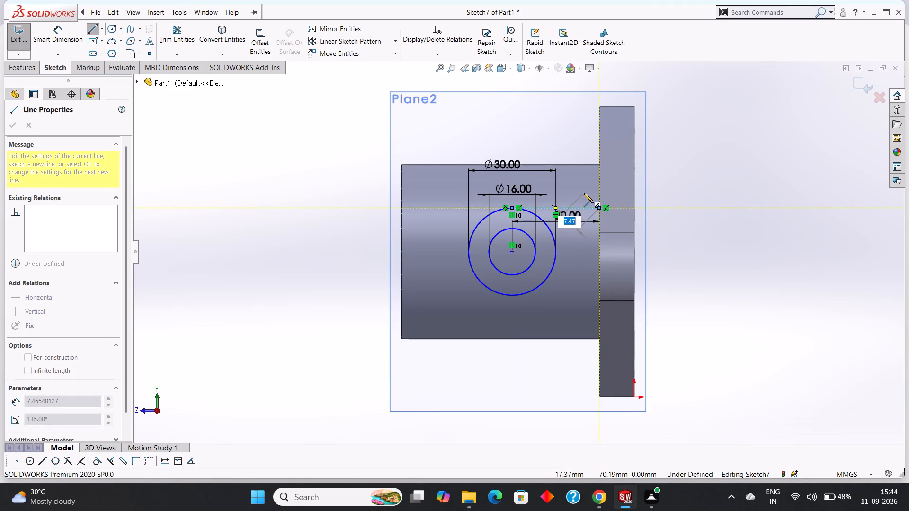
{"action": "right_click", "coordinate": [584, 193]}
{"action": "left_click", "coordinate": [601, 200]}
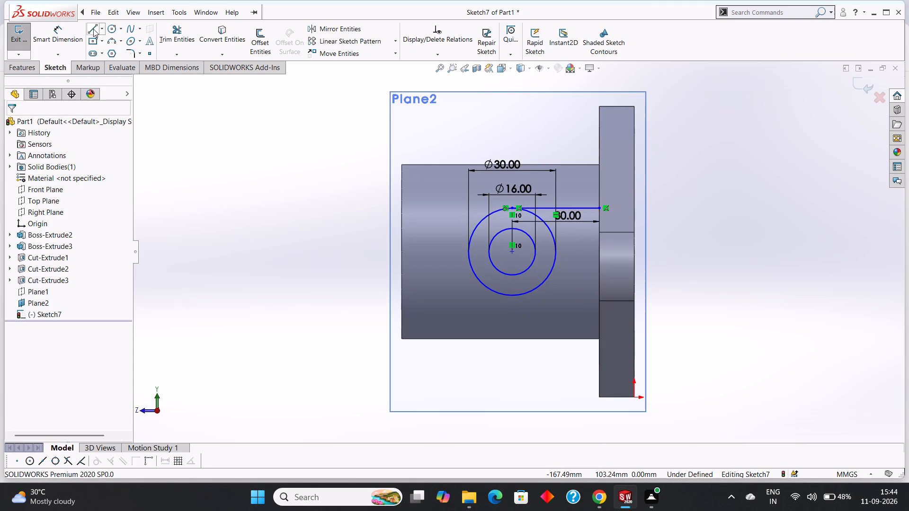
{"action": "left_click", "coordinate": [94, 29]}
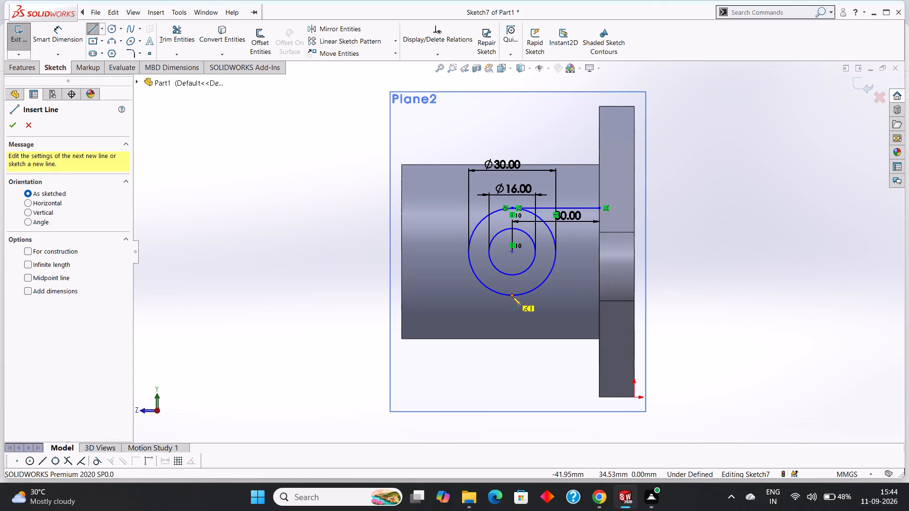
{"action": "left_click", "coordinate": [512, 297]}
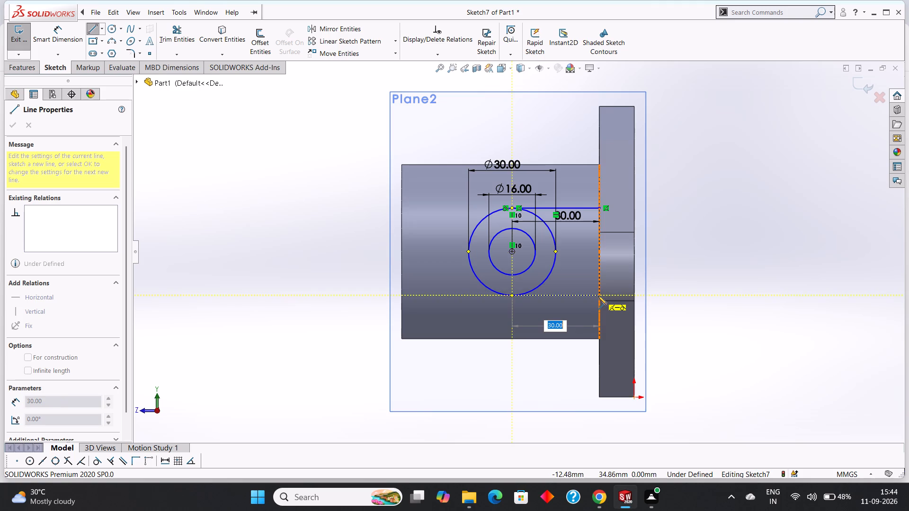
{"action": "left_click", "coordinate": [598, 295]}
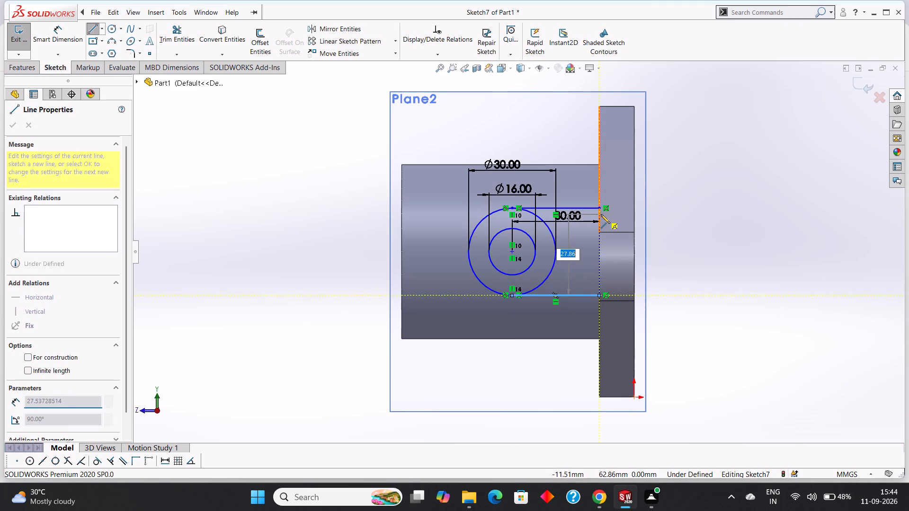
{"action": "left_click", "coordinate": [599, 207]}
{"action": "right_click", "coordinate": [585, 241]}
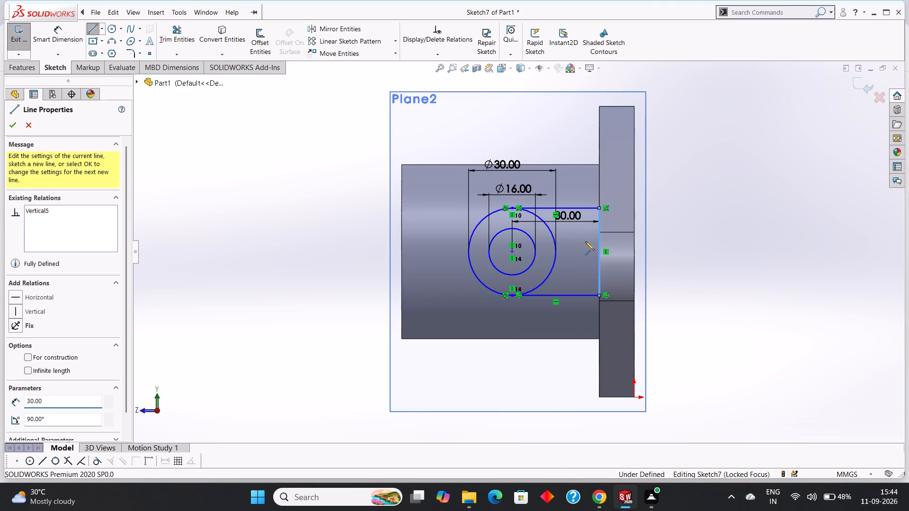
{"action": "left_click", "coordinate": [609, 247]}
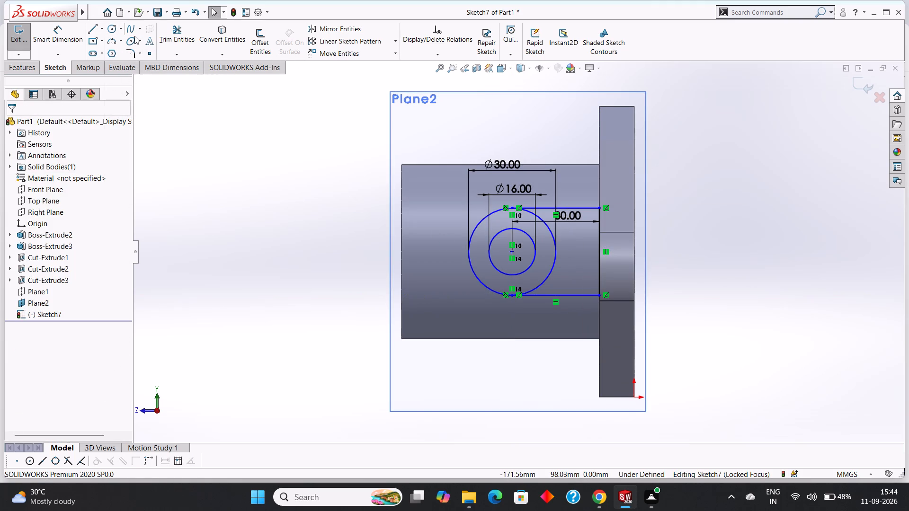
Trim away the flange-facing half of the 30 mm circle, keeping the 16 mm circle whole inside the U-shaped outline.
{"action": "left_click", "coordinate": [173, 34]}
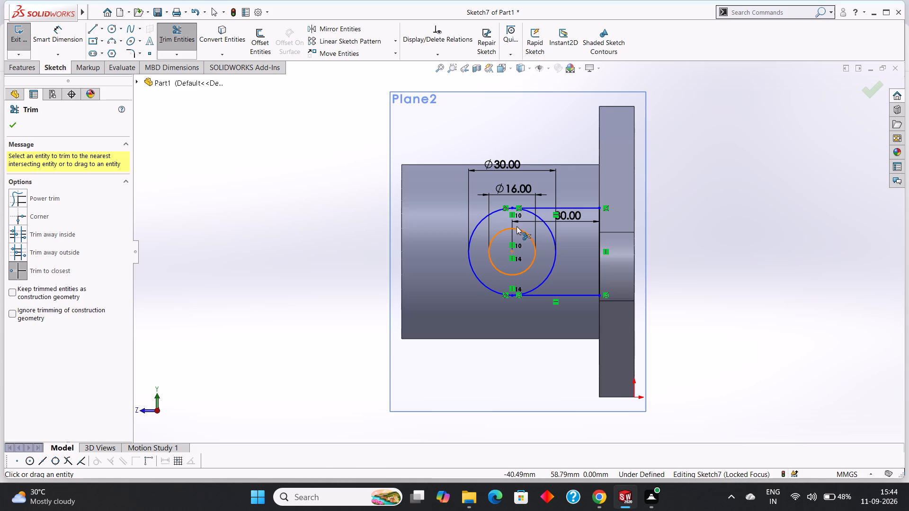
{"action": "left_click", "coordinate": [542, 220]}
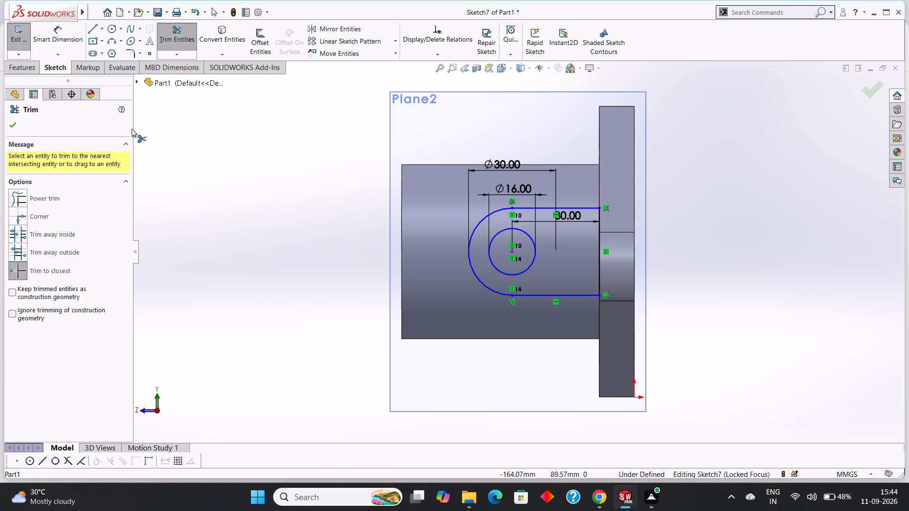
{"action": "left_click", "coordinate": [18, 121]}
Extrude the closed U-shaped profile with its 16 mm hole as a 16 mm blind boss, reversed toward the cylinder and merged.
{"action": "left_click", "coordinate": [26, 70]}
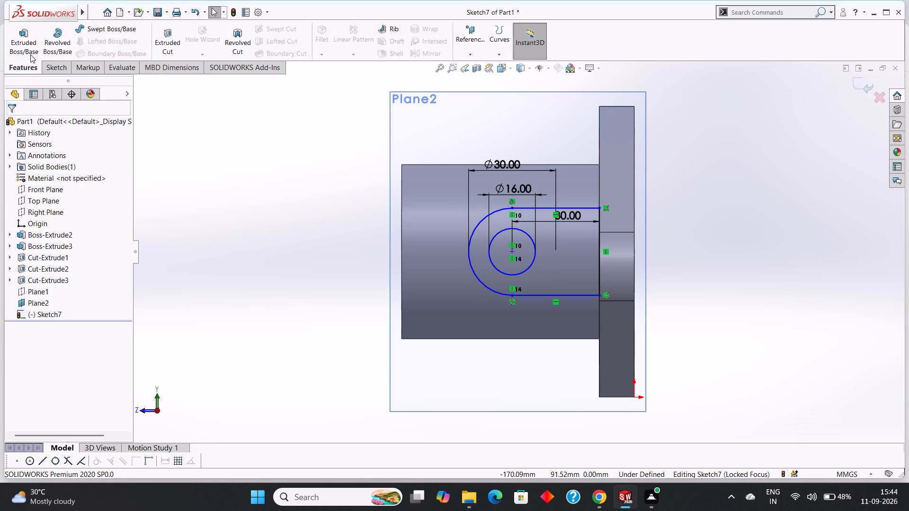
{"action": "left_click", "coordinate": [27, 39]}
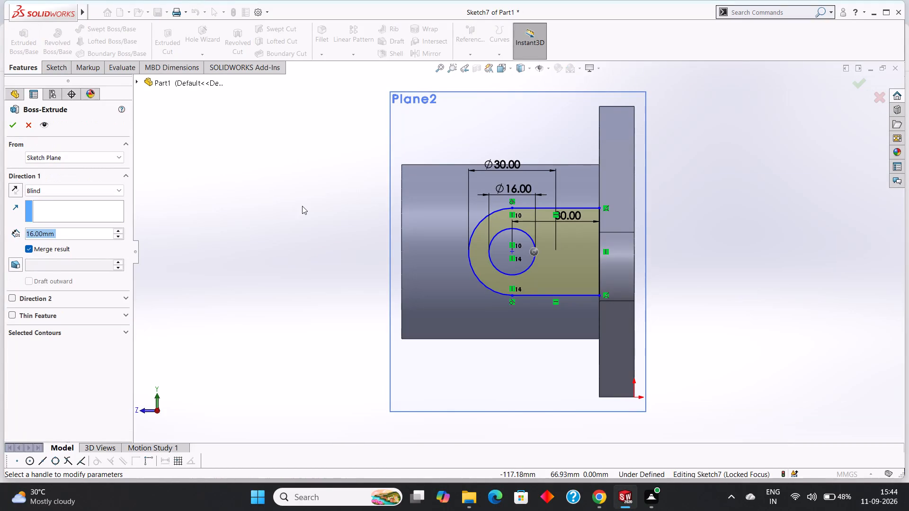
{"action": "middle_click_drag", "start_coordinate": [303, 207], "coordinate": [372, 97]}
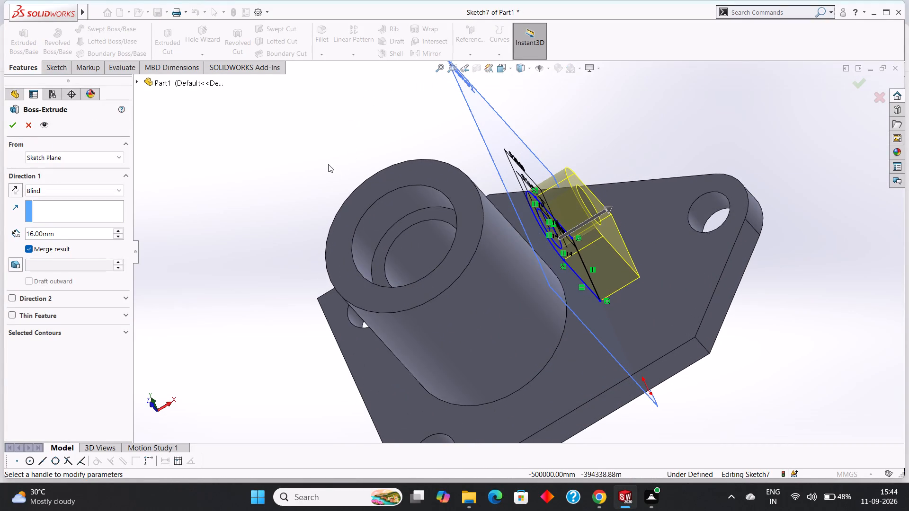
{"action": "middle_click_drag", "start_coordinate": [328, 162], "coordinate": [333, 135]}
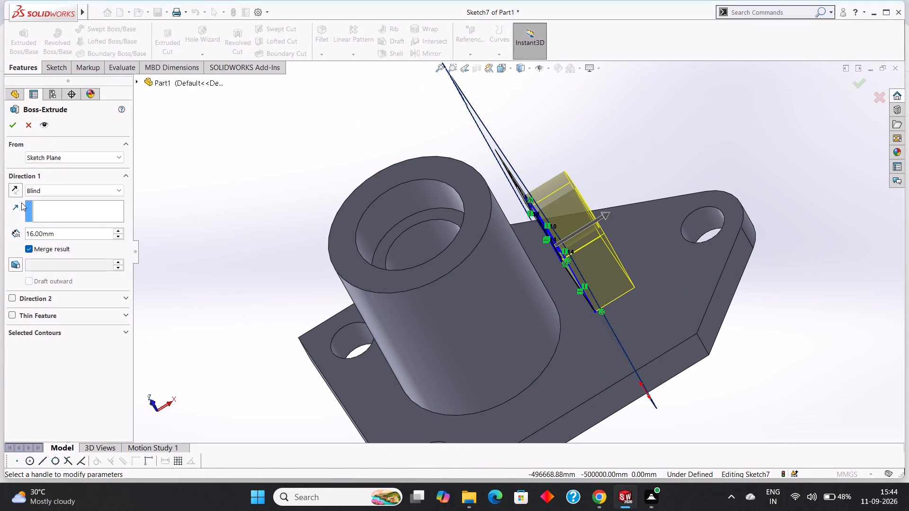
{"action": "left_click", "coordinate": [14, 194]}
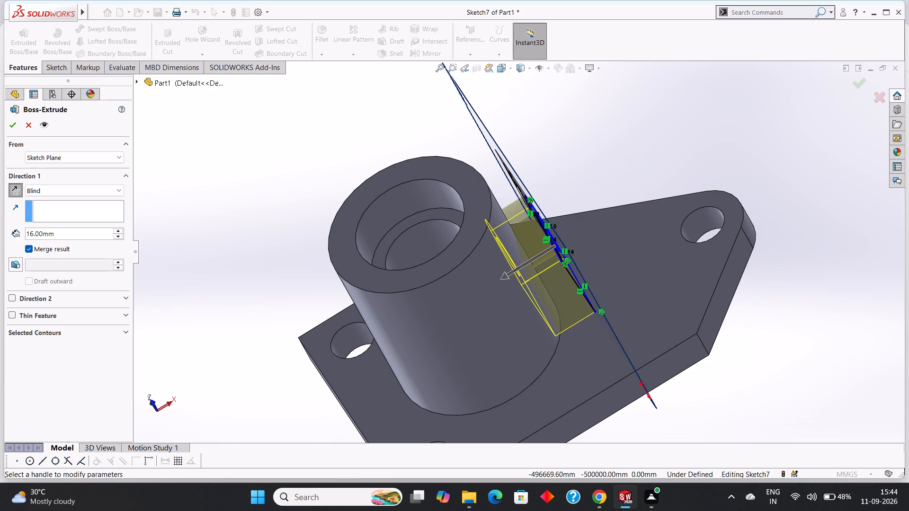
{"action": "left_click", "coordinate": [17, 127]}
{"action": "left_click", "coordinate": [671, 155]}
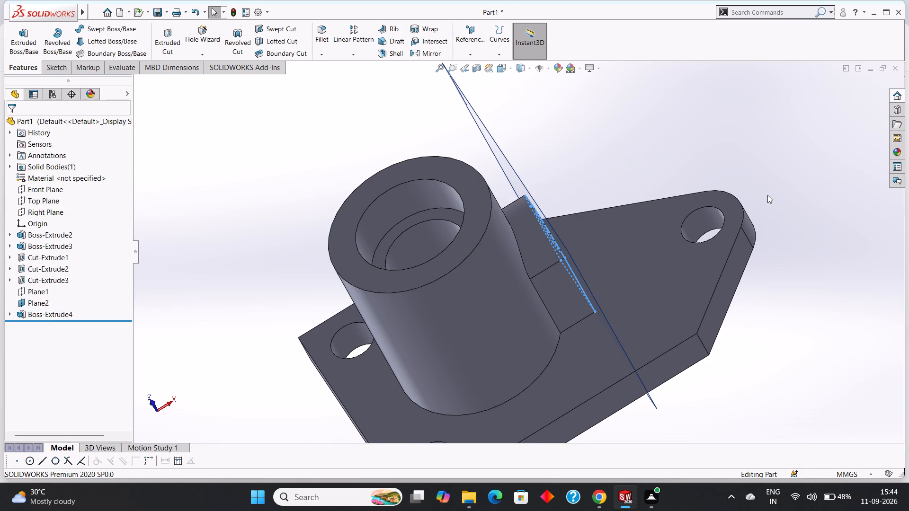
Hide the reference plane Plane2 that cuts through the cylinder and side boss.
{"action": "middle_click_drag", "start_coordinate": [769, 194], "coordinate": [722, 250]}
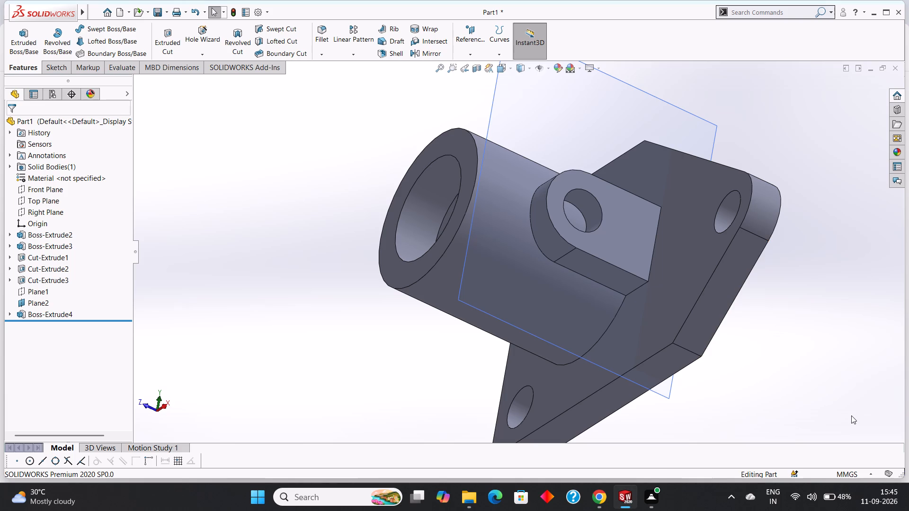
{"action": "scroll", "coordinate": [897, 454], "scroll_direction": "up", "scroll_amount": 3}
{"action": "scroll", "coordinate": [860, 443], "scroll_direction": "up", "scroll_amount": 2}
{"action": "scroll", "coordinate": [630, 182], "scroll_direction": "up", "scroll_amount": 2}
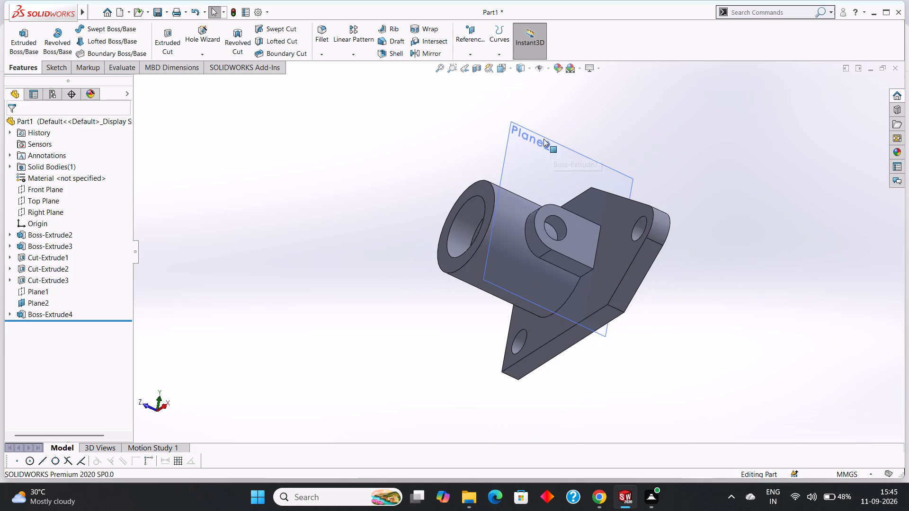
{"action": "left_click", "coordinate": [517, 125]}
{"action": "right_click", "coordinate": [517, 125]}
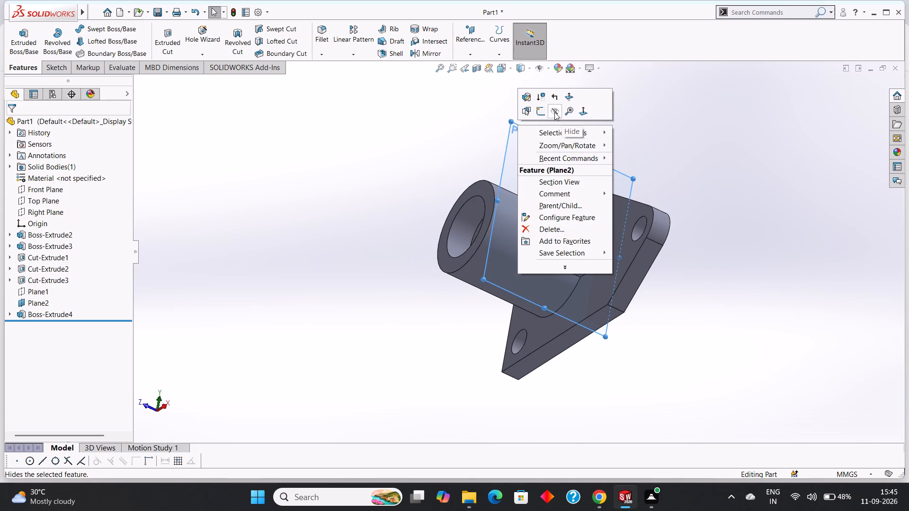
{"action": "left_click", "coordinate": [554, 112]}
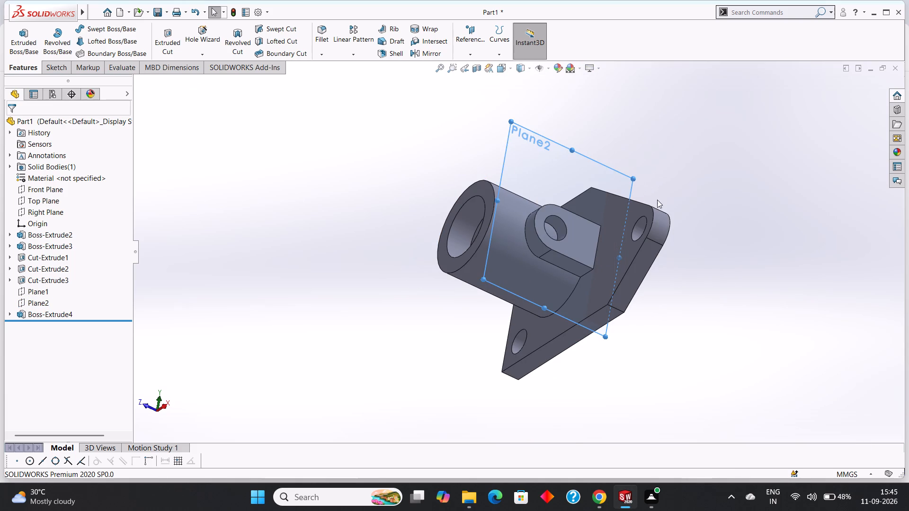
Examine the bracket's flange, cylinder and side boss from several sides.
{"action": "scroll", "coordinate": [695, 334], "scroll_direction": "up", "scroll_amount": 1}
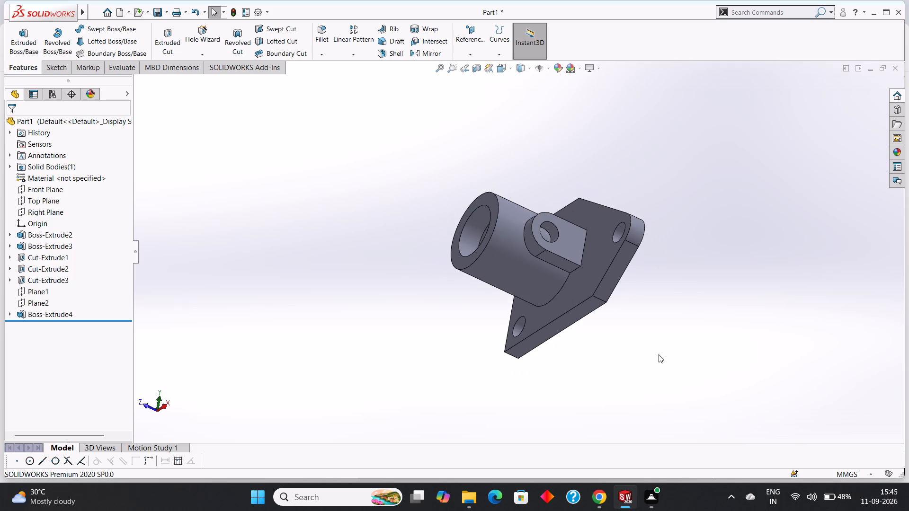
{"action": "middle_click_drag", "start_coordinate": [659, 355], "coordinate": [672, 383]}
{"action": "scroll", "coordinate": [449, 355], "scroll_direction": "up", "scroll_amount": 2}
{"action": "middle_click_drag", "start_coordinate": [432, 320], "coordinate": [406, 204]}
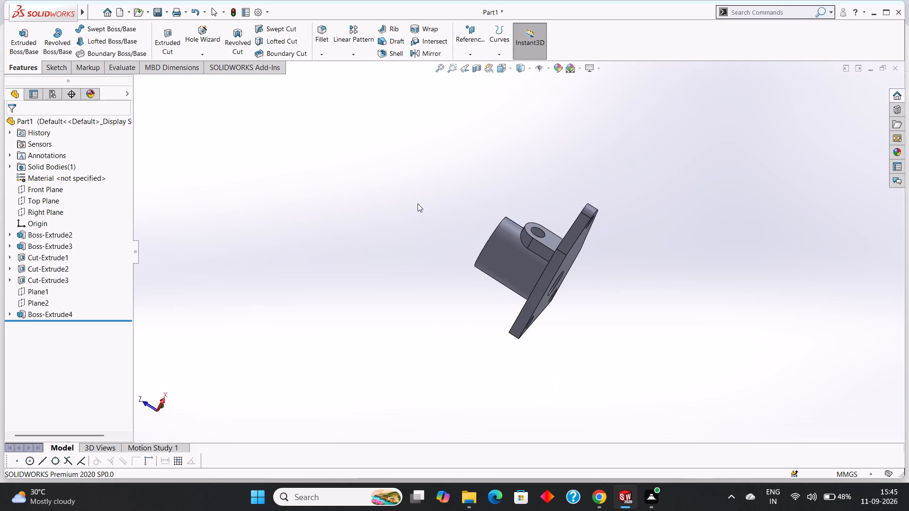
{"action": "scroll", "coordinate": [568, 154], "scroll_direction": "down", "scroll_amount": 1}
{"action": "middle_click_drag", "start_coordinate": [568, 154], "coordinate": [652, 220]}
{"action": "scroll", "coordinate": [544, 411], "scroll_direction": "up", "scroll_amount": 2}
{"action": "scroll", "coordinate": [534, 396], "scroll_direction": "down", "scroll_amount": 1}
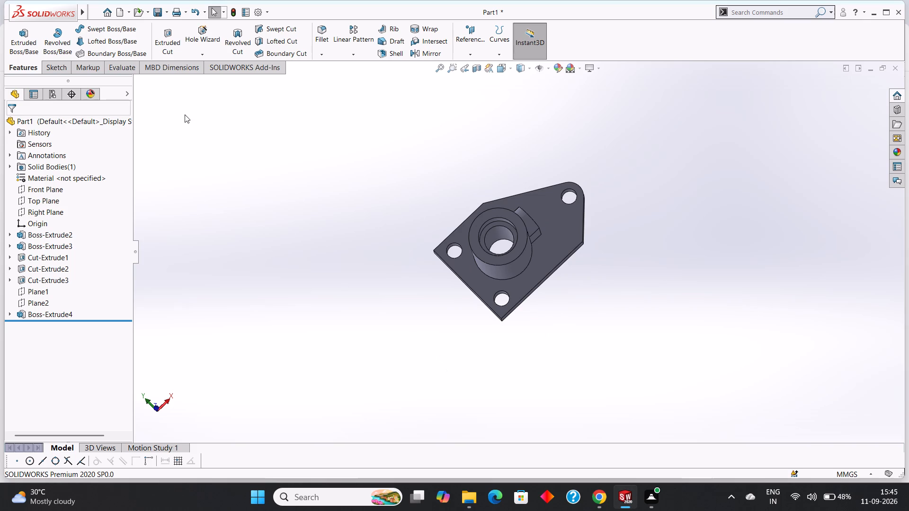
Apply a 4 mm constant-size fillet to the three edges where the U-shaped side boss meets the flange face.
{"action": "left_click", "coordinate": [325, 51]}
{"action": "left_click", "coordinate": [335, 61]}
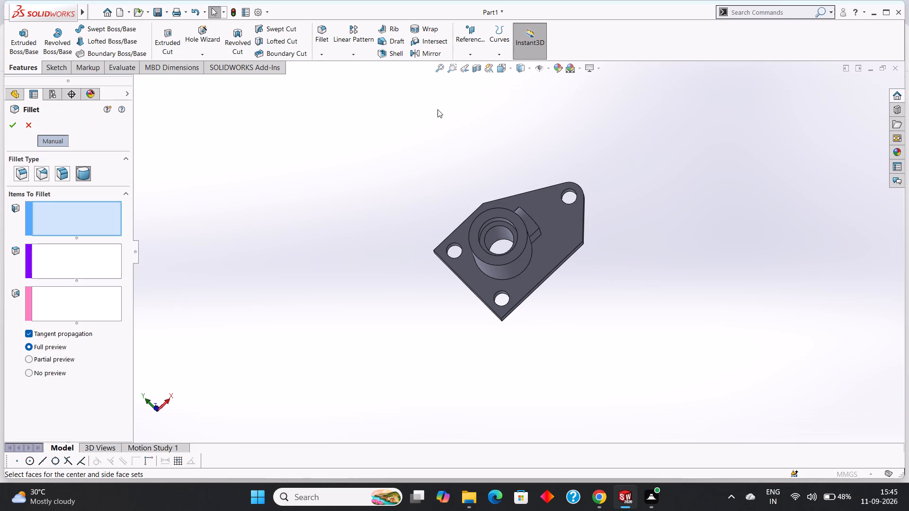
{"action": "middle_click_drag", "start_coordinate": [438, 109], "coordinate": [407, 196]}
{"action": "middle_click_drag", "start_coordinate": [534, 125], "coordinate": [467, 211]}
{"action": "right_click_drag", "start_coordinate": [507, 181], "coordinate": [499, 189]}
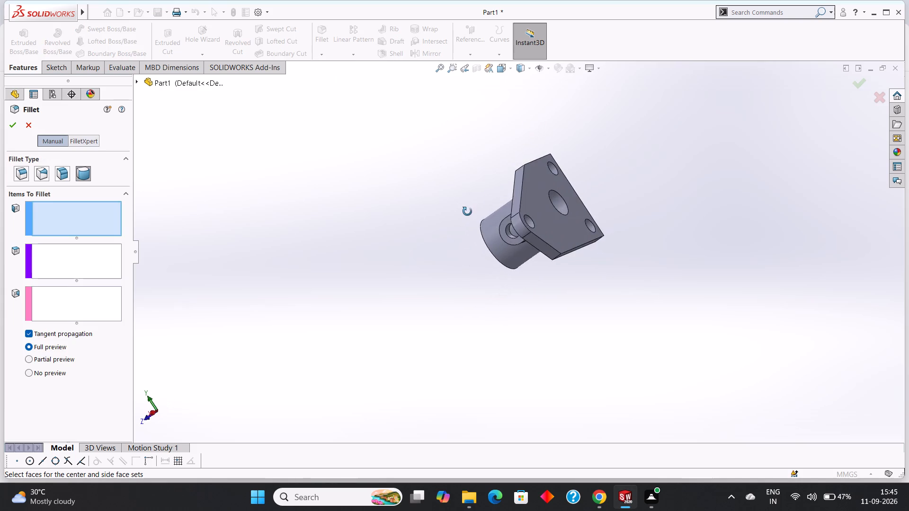
{"action": "middle_click_drag", "start_coordinate": [467, 211], "coordinate": [465, 258]}
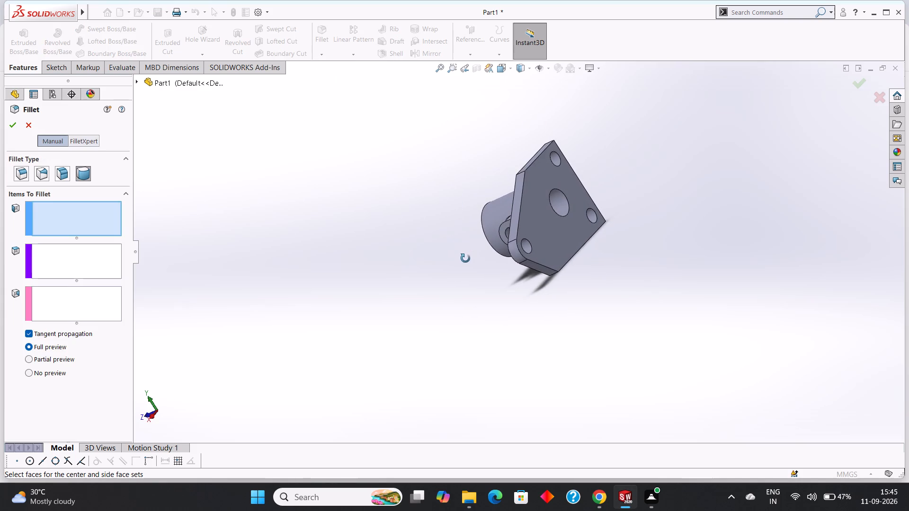
{"action": "middle_click_drag", "start_coordinate": [465, 258], "coordinate": [567, 110]}
{"action": "middle_click_drag", "start_coordinate": [570, 144], "coordinate": [576, 110]}
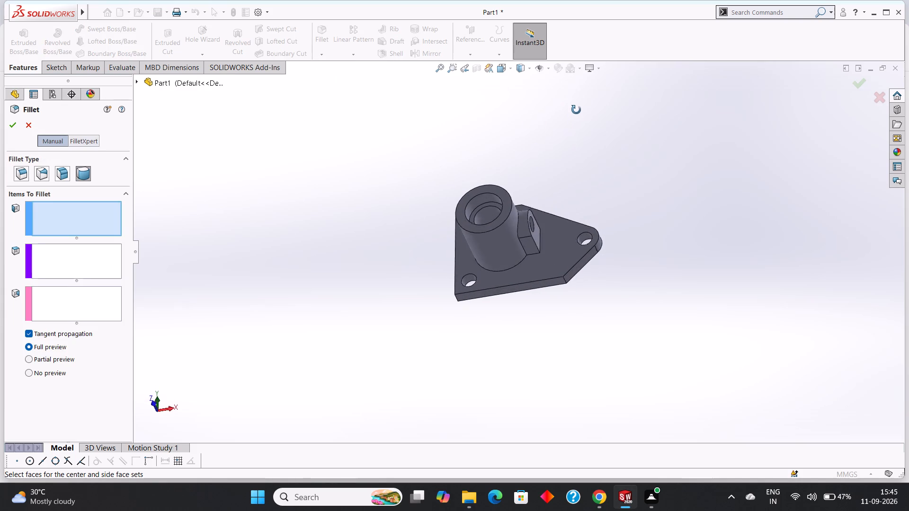
{"action": "middle_click_drag", "start_coordinate": [576, 110], "coordinate": [568, 76]}
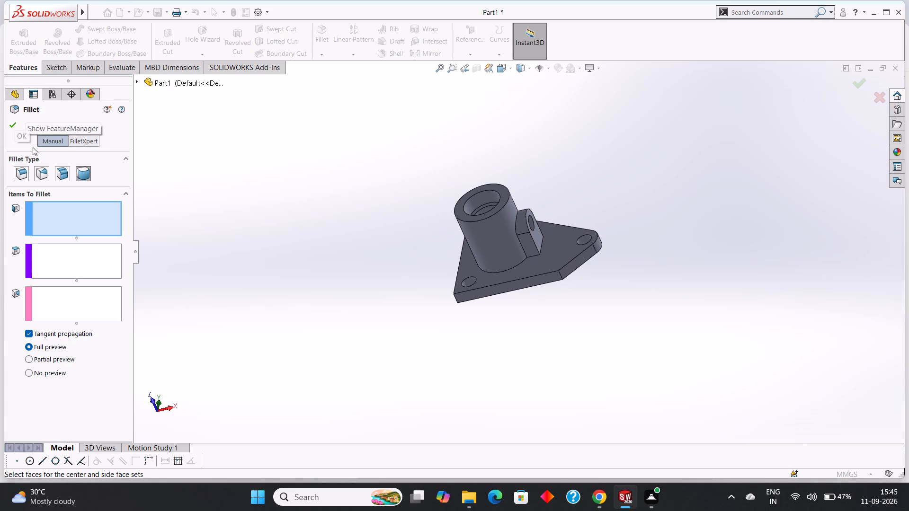
{"action": "left_click", "coordinate": [13, 171]}
{"action": "left_click", "coordinate": [23, 172]}
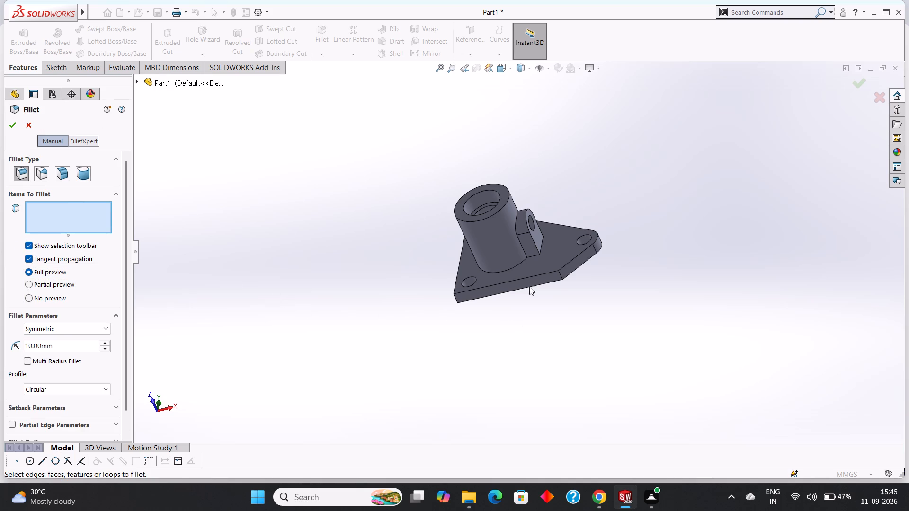
{"action": "left_click_drag", "start_coordinate": [70, 344], "coordinate": [0, 332]}
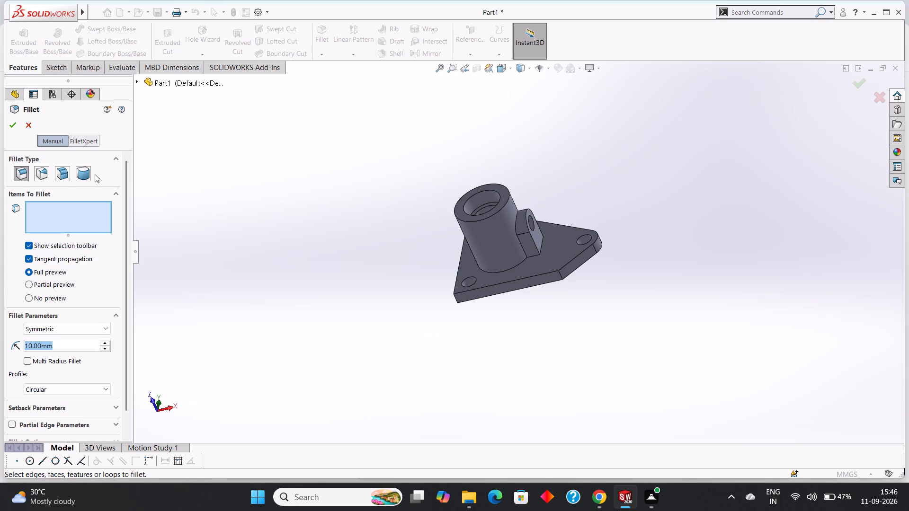
{"action": "key", "text": "4"}
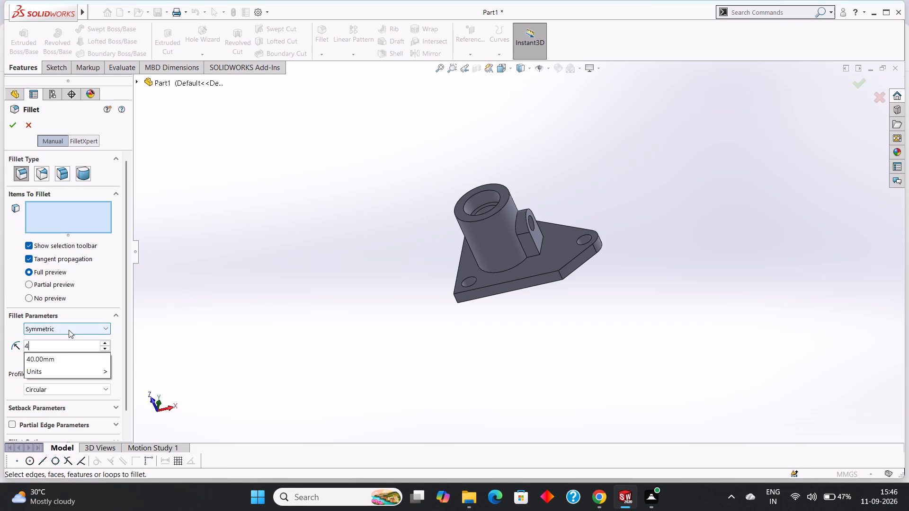
{"action": "key", "text": "Return"}
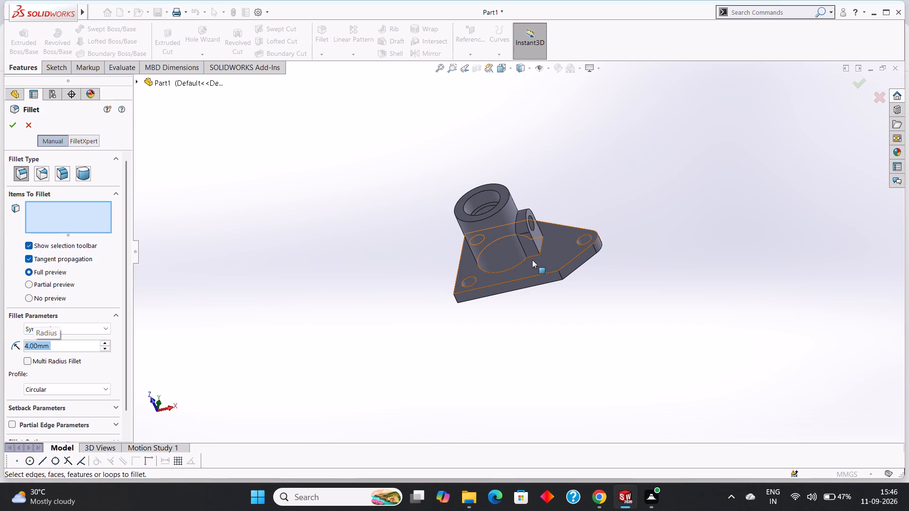
{"action": "left_click", "coordinate": [534, 255]}
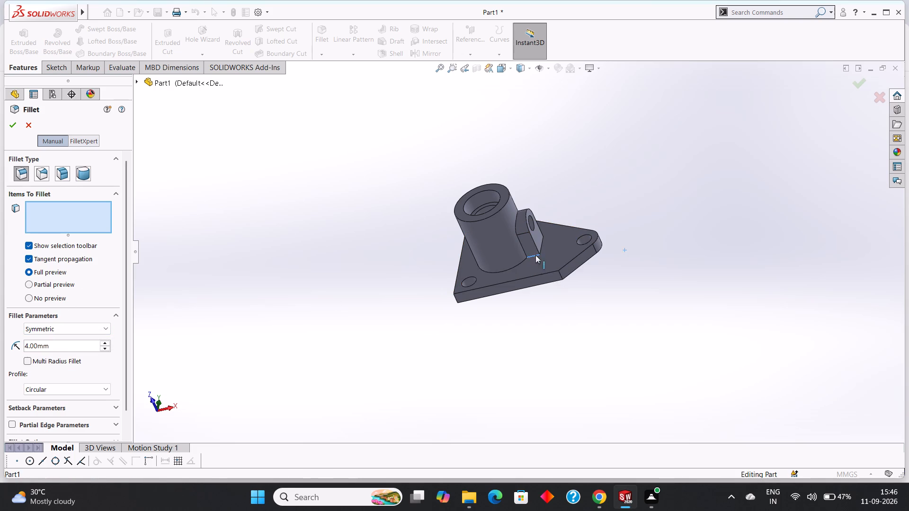
{"action": "left_click", "coordinate": [542, 247]}
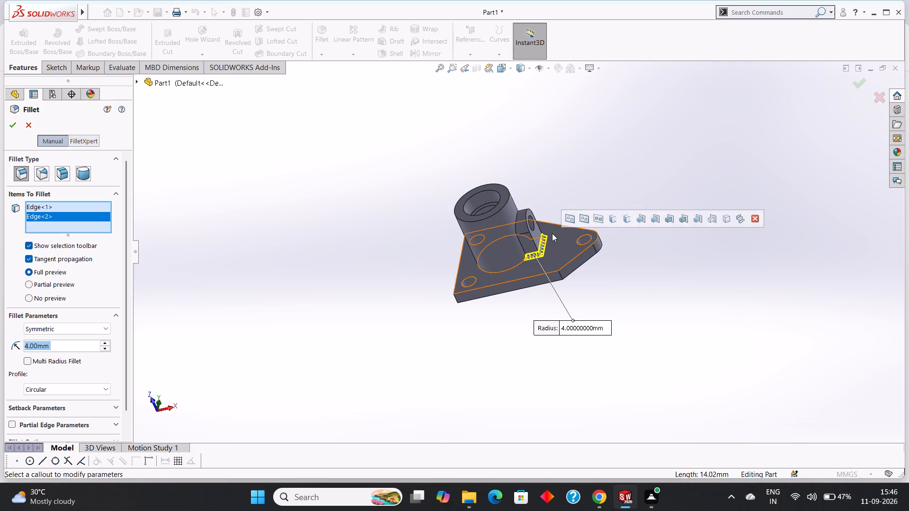
{"action": "middle_click_drag", "start_coordinate": [616, 147], "coordinate": [573, 291]}
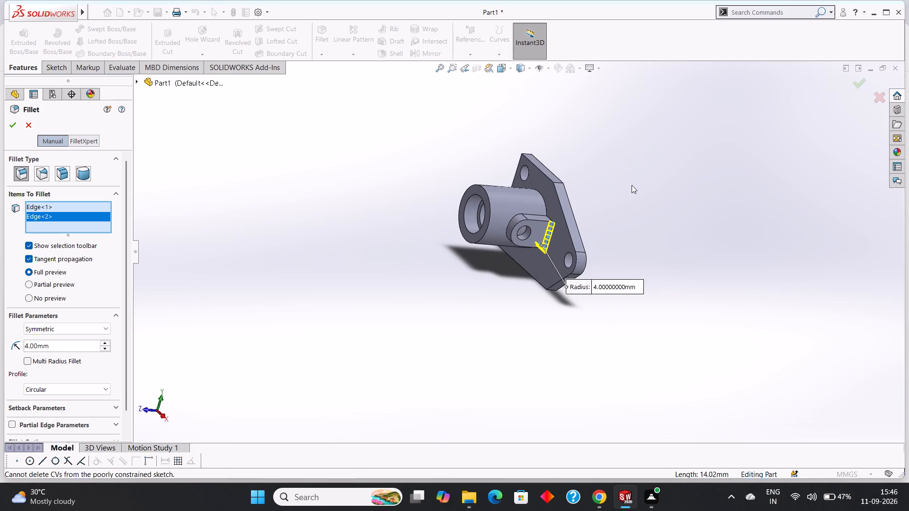
{"action": "middle_click_drag", "start_coordinate": [632, 185], "coordinate": [626, 230]}
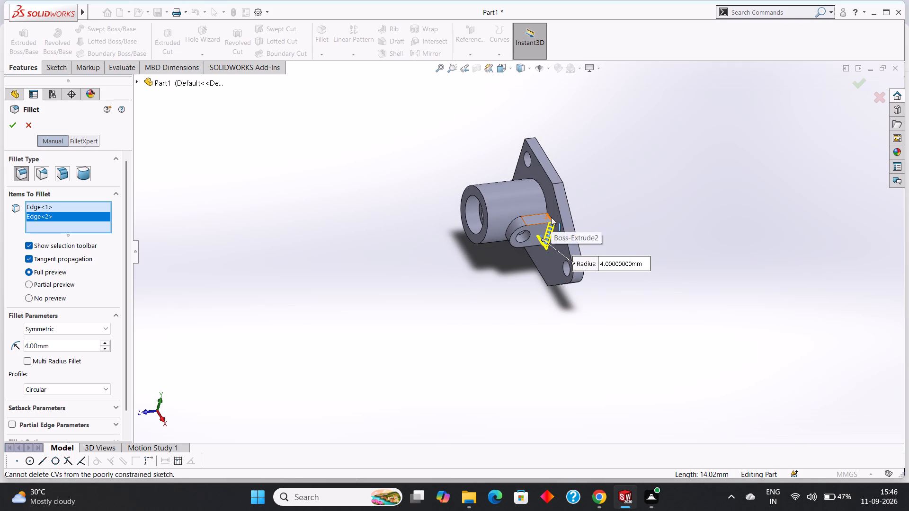
{"action": "left_click", "coordinate": [551, 217]}
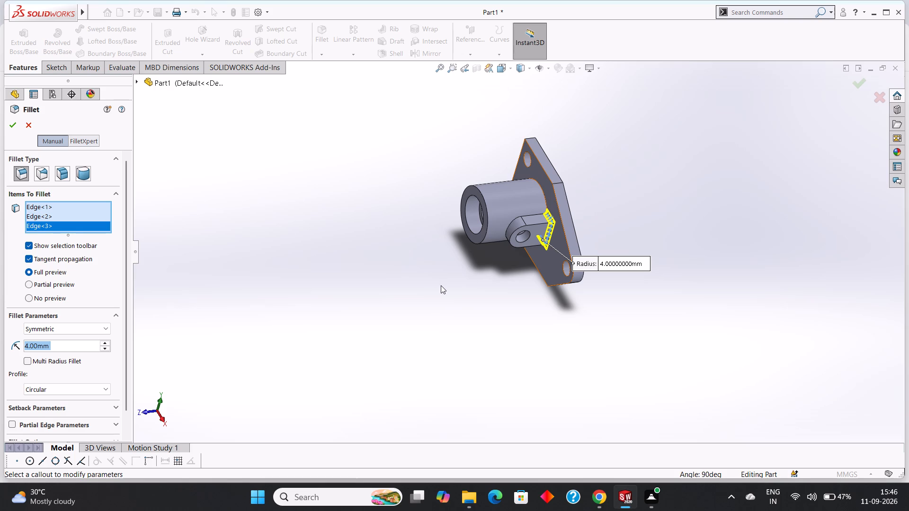
{"action": "left_click", "coordinate": [13, 124]}
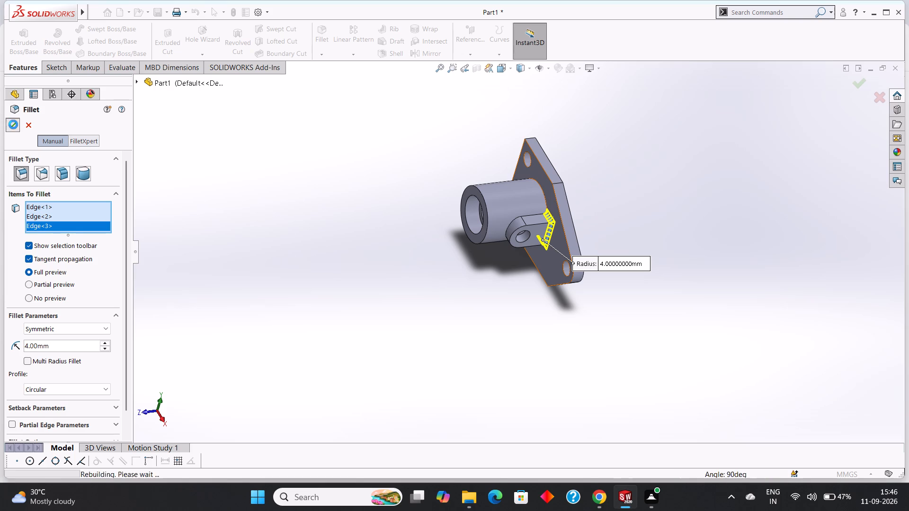
Fillet the circular edge where the cylinder meets the flange face with a 4 mm radius, keeping tangent propagation on.
{"action": "middle_click_drag", "start_coordinate": [333, 289], "coordinate": [400, 139]}
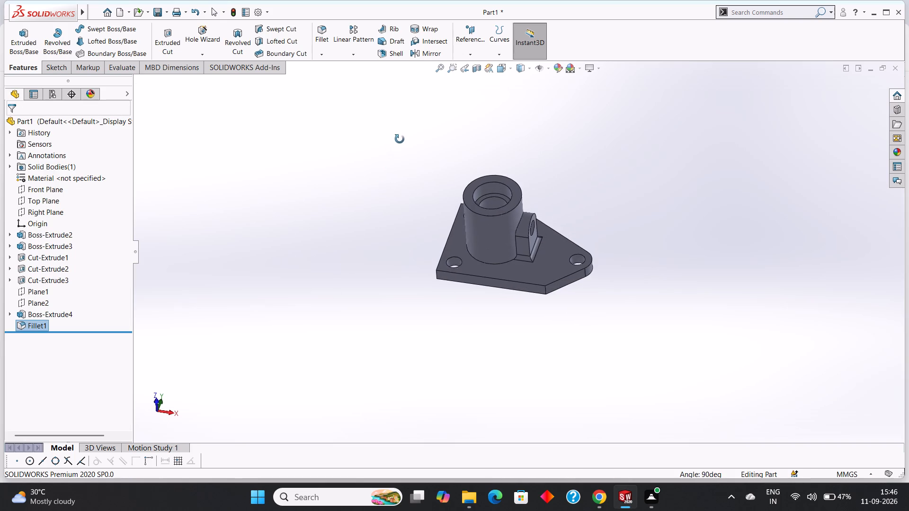
{"action": "middle_click_drag", "start_coordinate": [400, 139], "coordinate": [401, 136]}
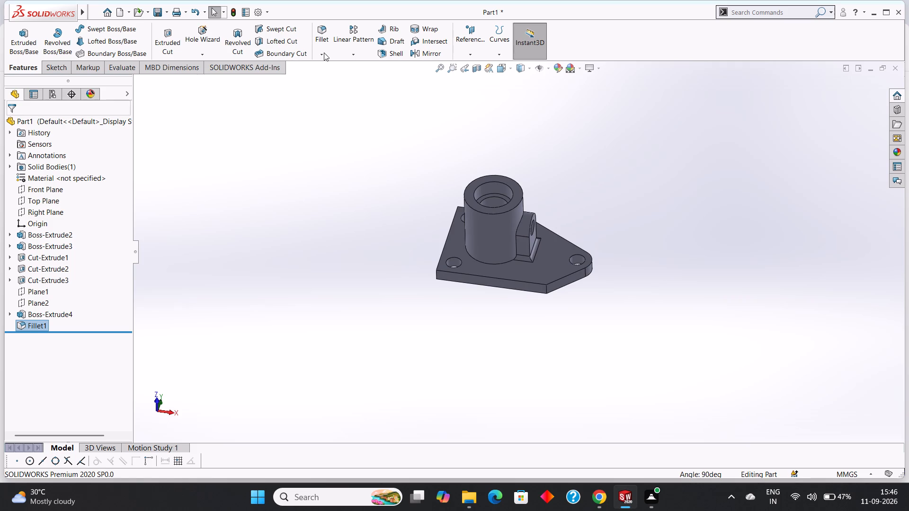
{"action": "left_click", "coordinate": [324, 53]}
{"action": "left_click", "coordinate": [331, 66]}
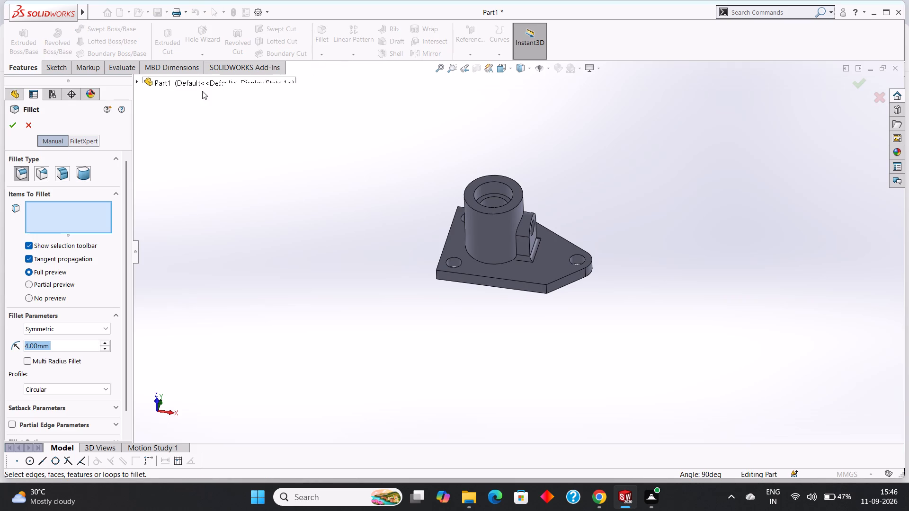
{"action": "left_click", "coordinate": [492, 264]}
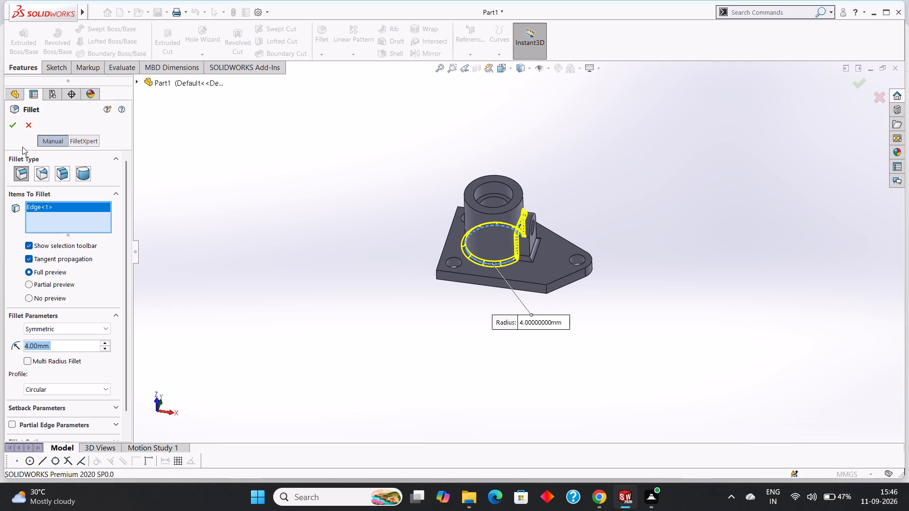
{"action": "left_click", "coordinate": [13, 125]}
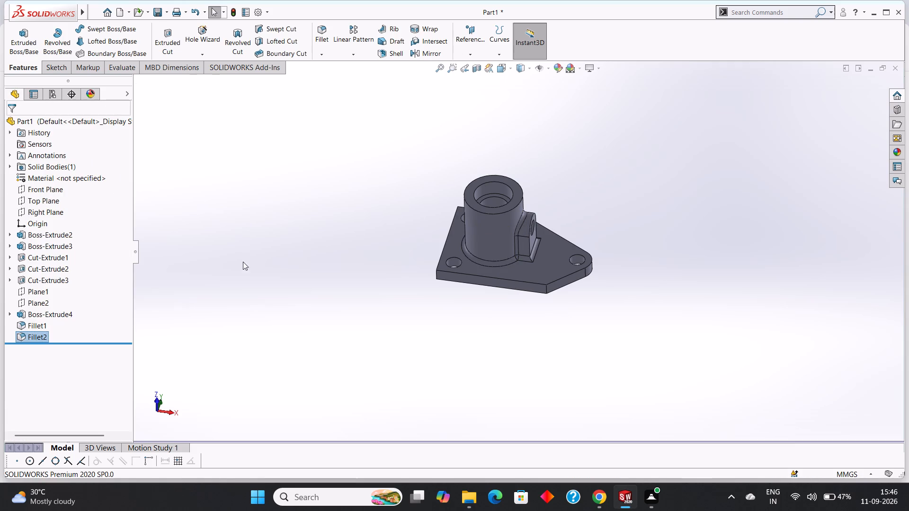
{"action": "left_click", "coordinate": [253, 277]}
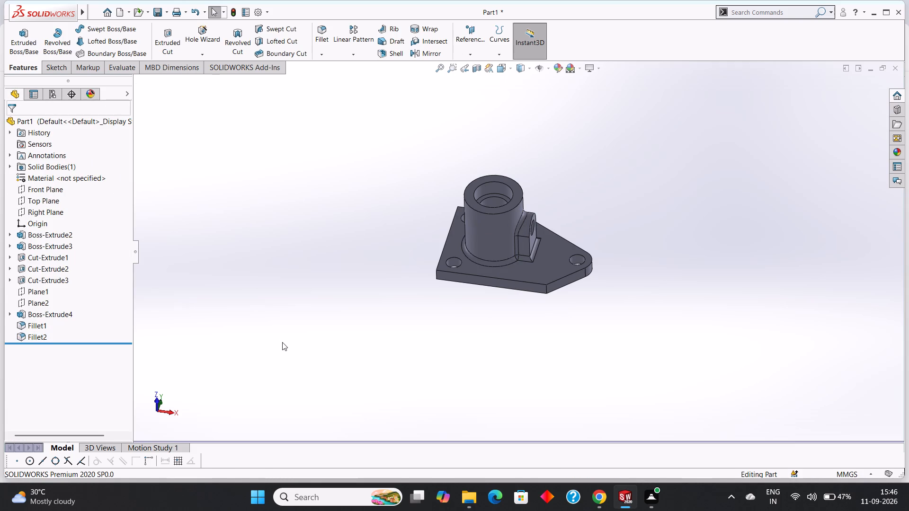
Fillet the four sharp corner edges of the flange plate with a 4 mm symmetric radius, keeping tangent propagation on.
{"action": "left_click", "coordinate": [327, 56]}
{"action": "left_click", "coordinate": [327, 65]}
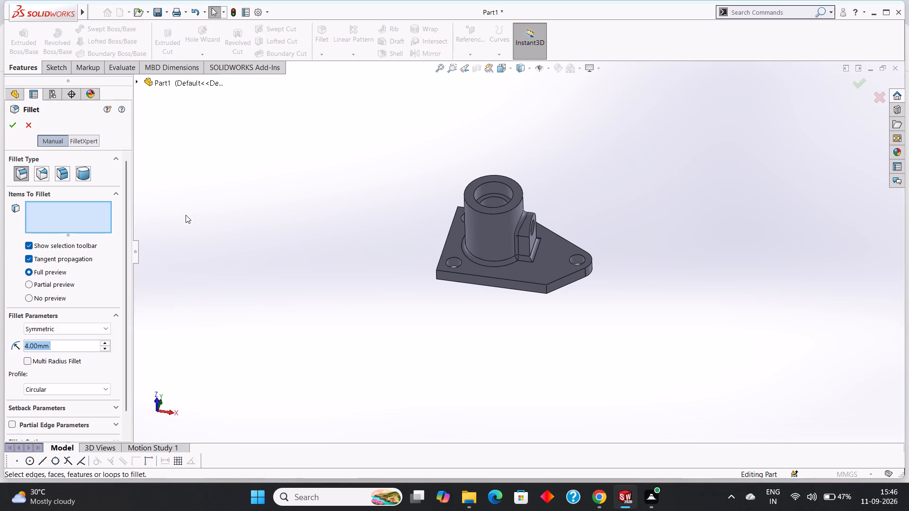
{"action": "middle_click_drag", "start_coordinate": [399, 293], "coordinate": [434, 300]}
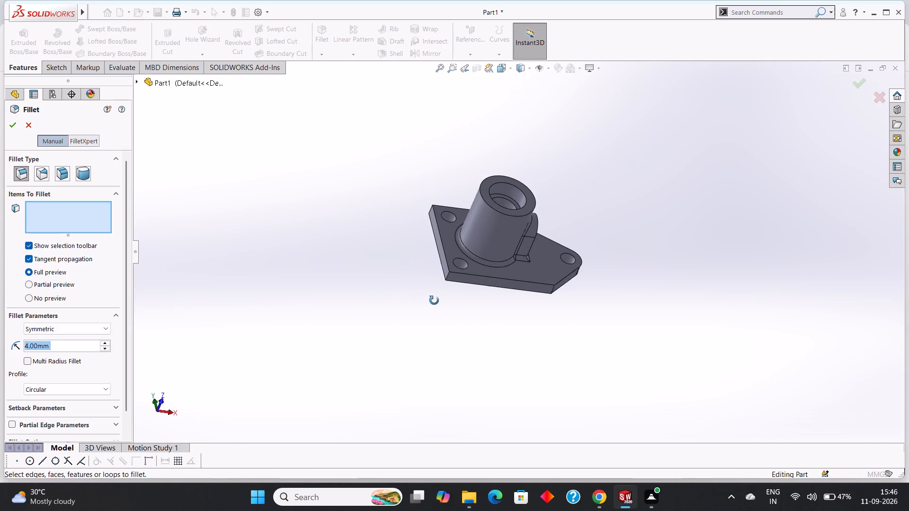
{"action": "middle_click_drag", "start_coordinate": [434, 300], "coordinate": [412, 282]}
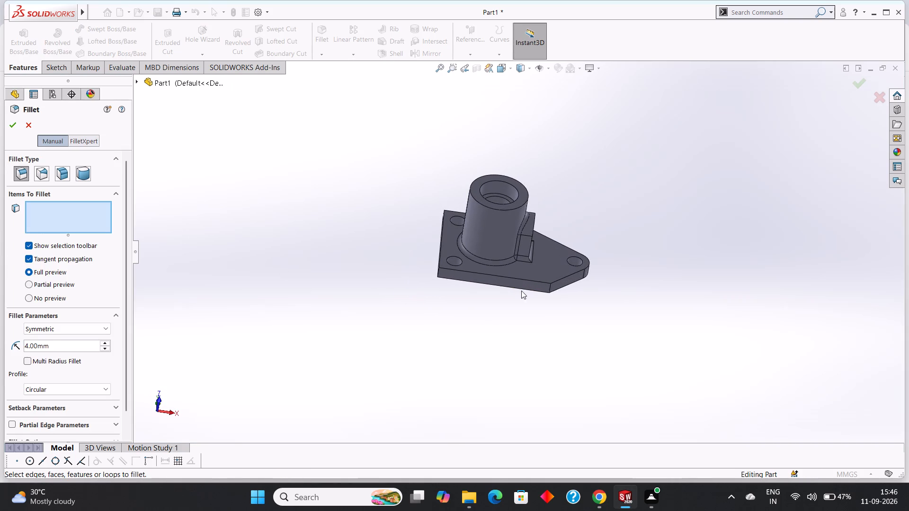
{"action": "left_click", "coordinate": [549, 285]}
{"action": "middle_click_drag", "start_coordinate": [456, 298], "coordinate": [481, 311]}
{"action": "left_click", "coordinate": [455, 275]}
{"action": "middle_click_drag", "start_coordinate": [406, 212], "coordinate": [407, 219]}
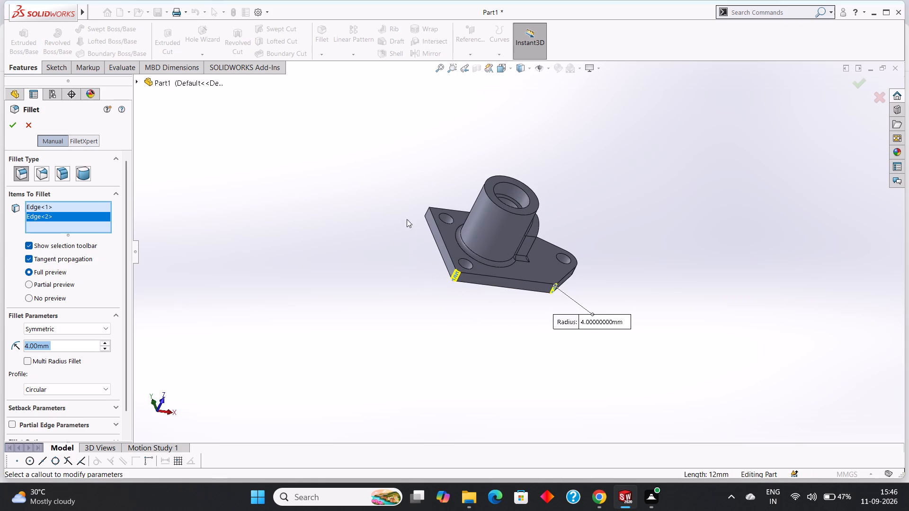
{"action": "middle_click_drag", "start_coordinate": [407, 219], "coordinate": [434, 357]}
{"action": "scroll", "coordinate": [435, 357], "scroll_direction": "up", "scroll_amount": 1}
{"action": "middle_click_drag", "start_coordinate": [377, 212], "coordinate": [377, 266]}
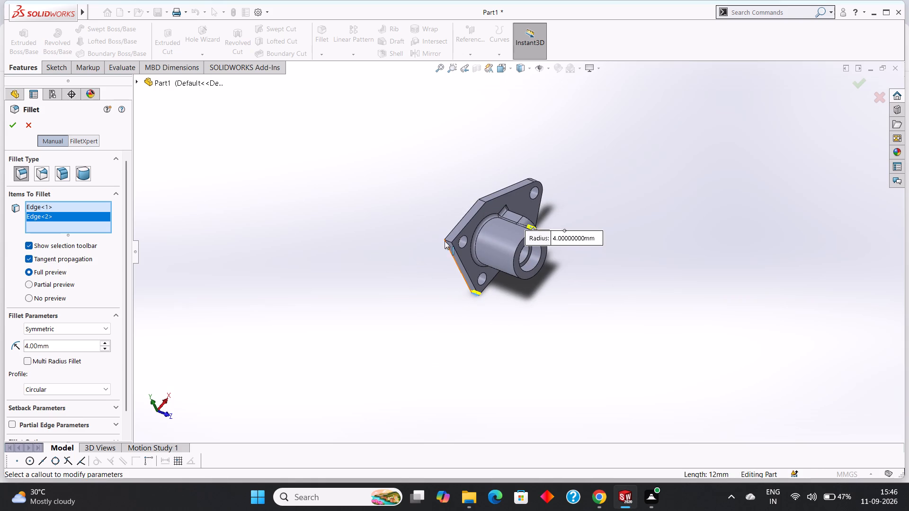
{"action": "left_click", "coordinate": [446, 240]}
{"action": "middle_click_drag", "start_coordinate": [436, 140], "coordinate": [401, 211]}
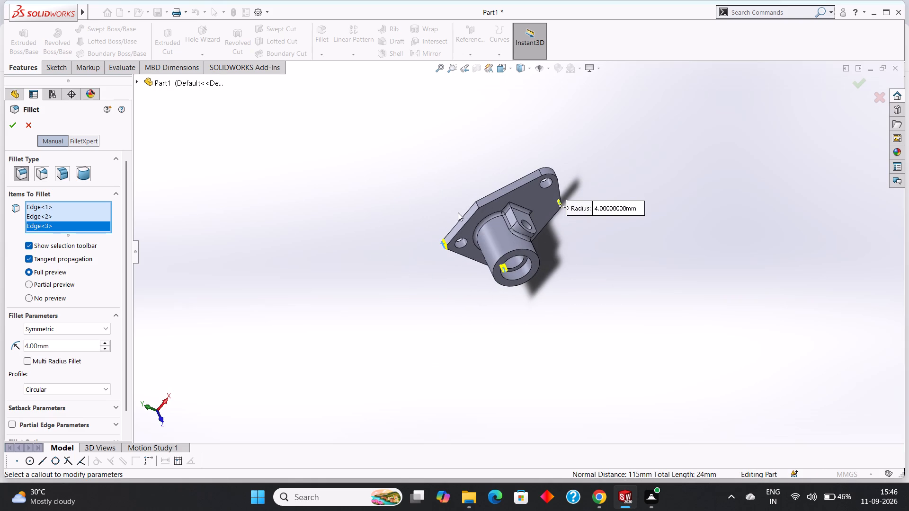
{"action": "left_click", "coordinate": [477, 204]}
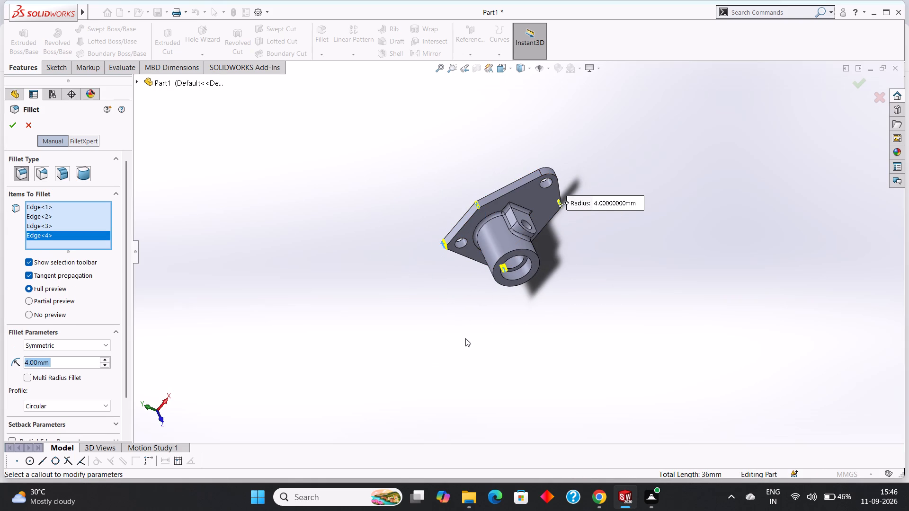
{"action": "middle_click_drag", "start_coordinate": [465, 338], "coordinate": [426, 150]}
{"action": "scroll", "coordinate": [426, 150], "scroll_direction": "up", "scroll_amount": 1}
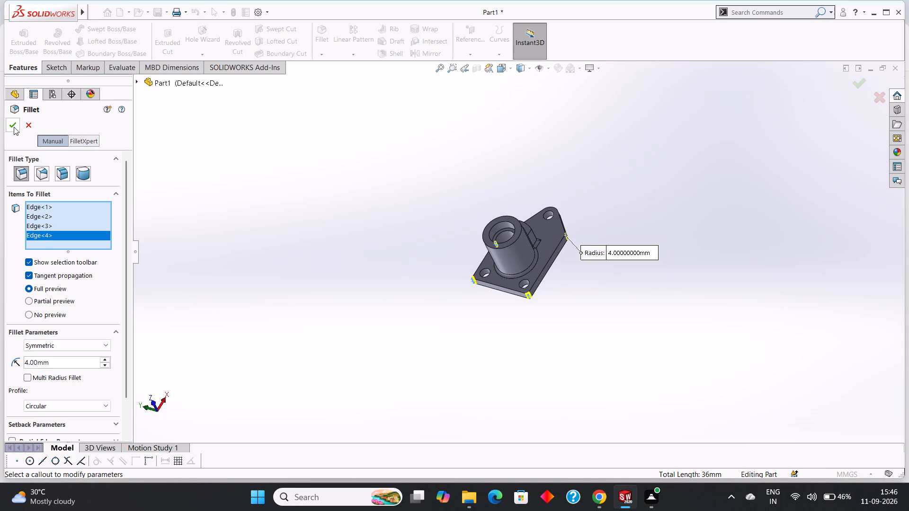
{"action": "left_click", "coordinate": [13, 127]}
{"action": "left_click", "coordinate": [338, 305]}
Examine the filleted bracket's flange corners, cylinder base and side boss from several angles.
{"action": "middle_click_drag", "start_coordinate": [400, 342], "coordinate": [392, 256]}
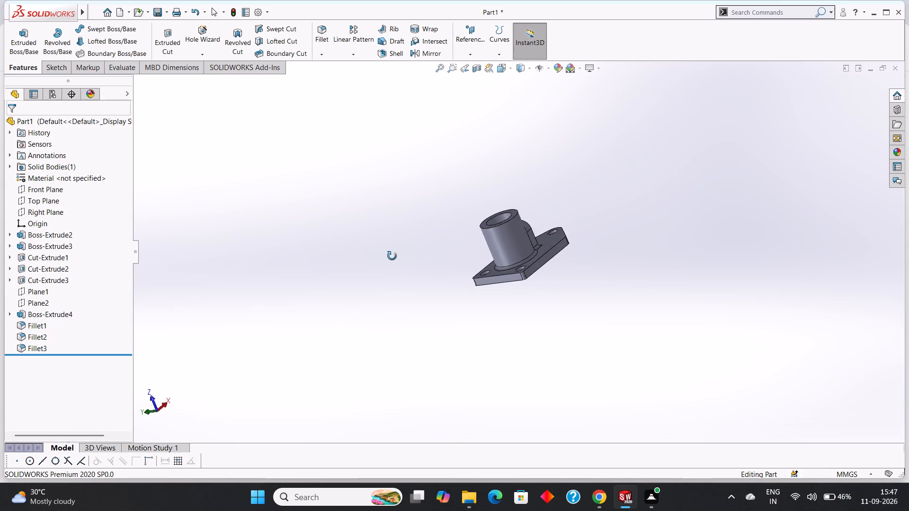
{"action": "middle_click_drag", "start_coordinate": [392, 256], "coordinate": [404, 270]}
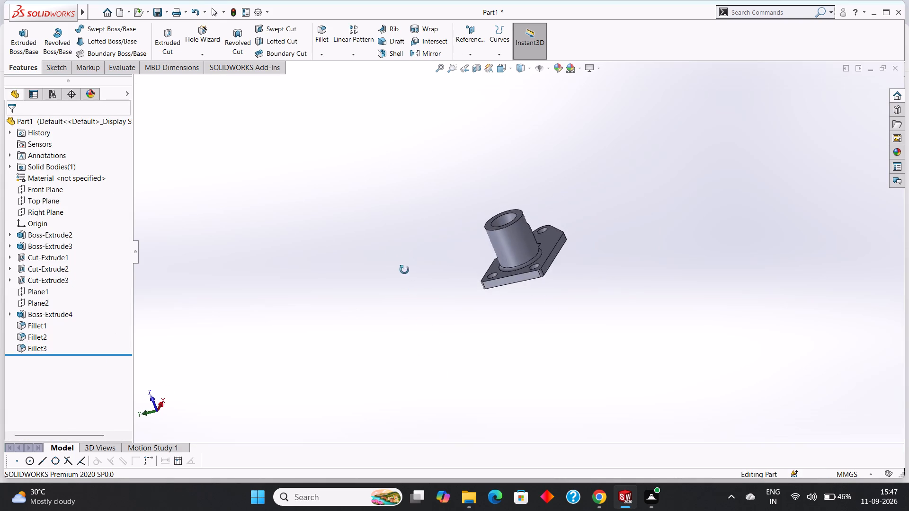
{"action": "middle_click_drag", "start_coordinate": [404, 270], "coordinate": [313, 317]}
{"action": "middle_click_drag", "start_coordinate": [630, 207], "coordinate": [644, 284]}
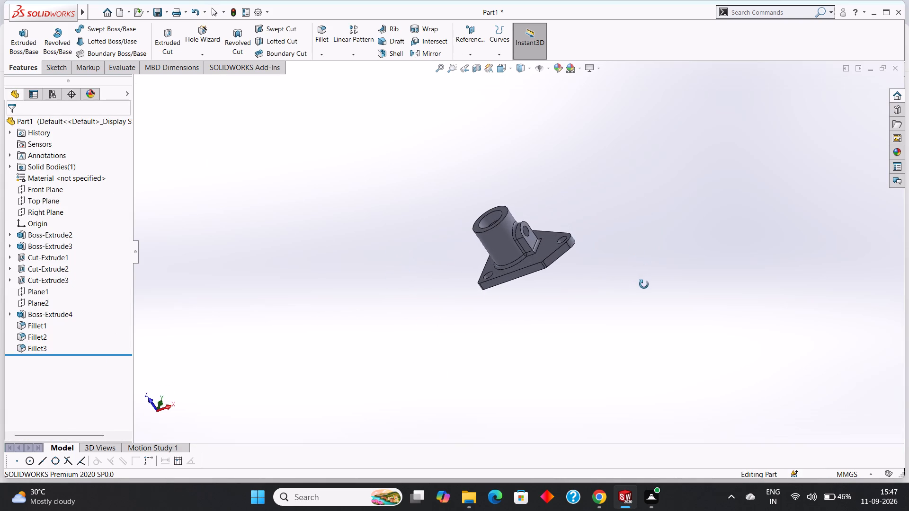
{"action": "middle_click_drag", "start_coordinate": [644, 284], "coordinate": [670, 280]}
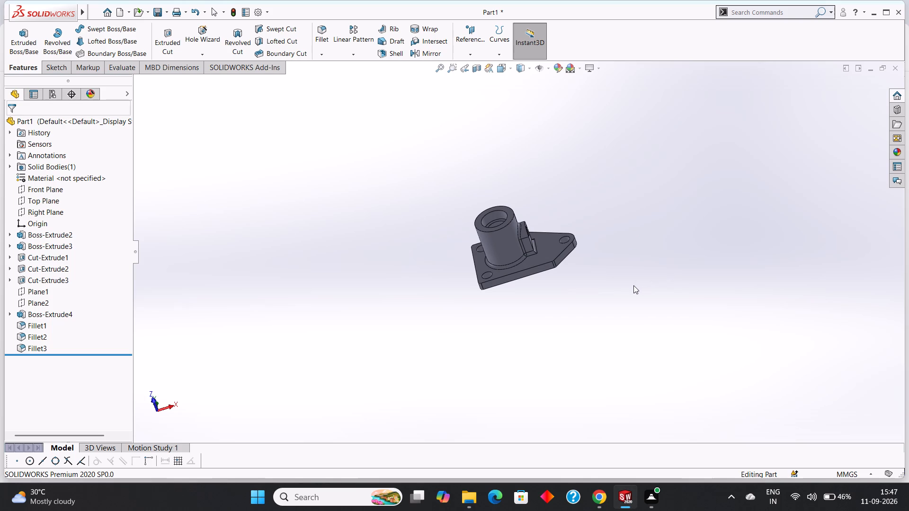
{"action": "scroll", "coordinate": [633, 285], "scroll_direction": "down", "scroll_amount": 2}
{"action": "middle_click_drag", "start_coordinate": [618, 203], "coordinate": [576, 289]}
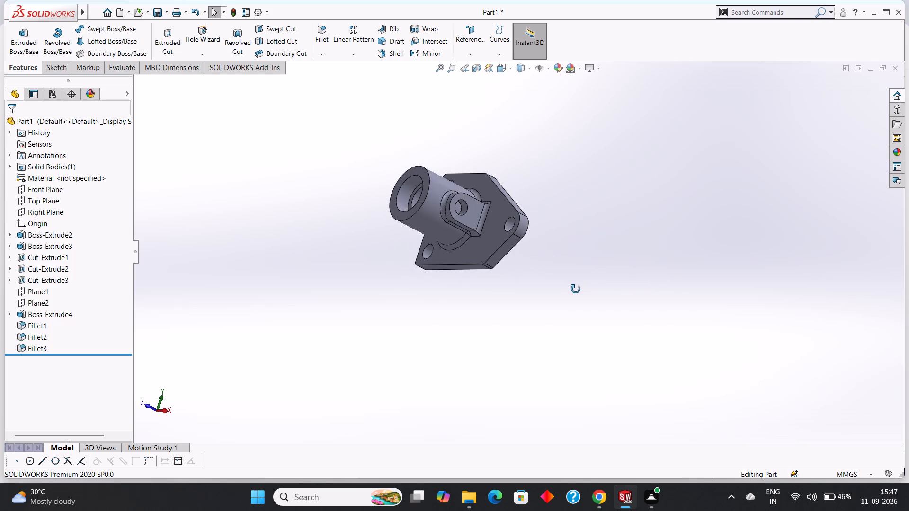
{"action": "middle_click_drag", "start_coordinate": [576, 289], "coordinate": [588, 292]}
{"action": "scroll", "coordinate": [854, 166], "scroll_direction": "down", "scroll_amount": 1}
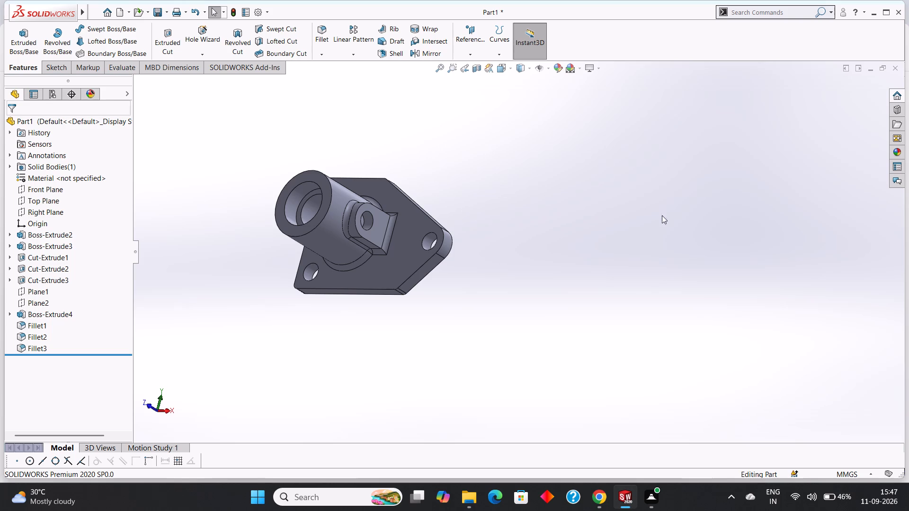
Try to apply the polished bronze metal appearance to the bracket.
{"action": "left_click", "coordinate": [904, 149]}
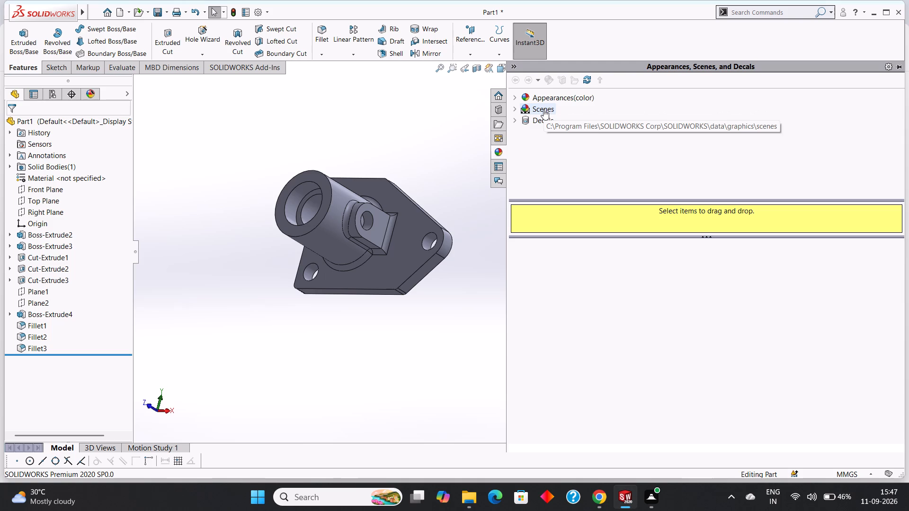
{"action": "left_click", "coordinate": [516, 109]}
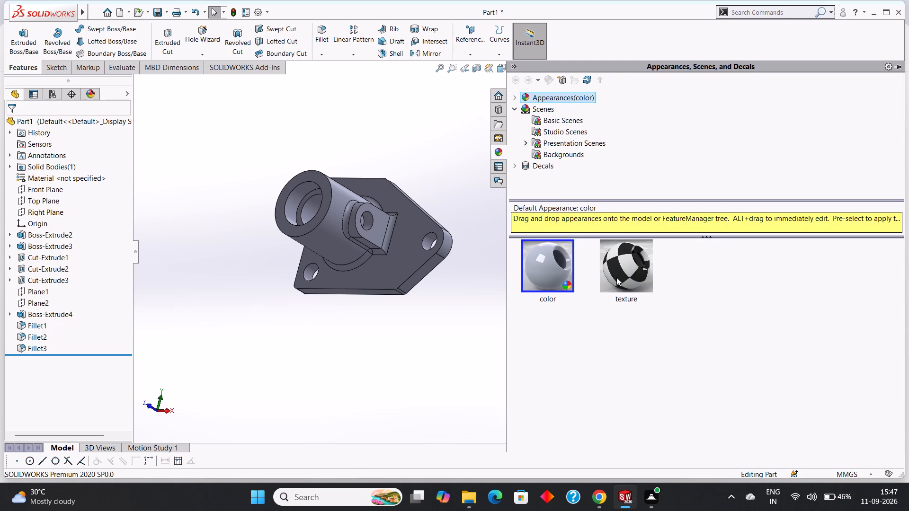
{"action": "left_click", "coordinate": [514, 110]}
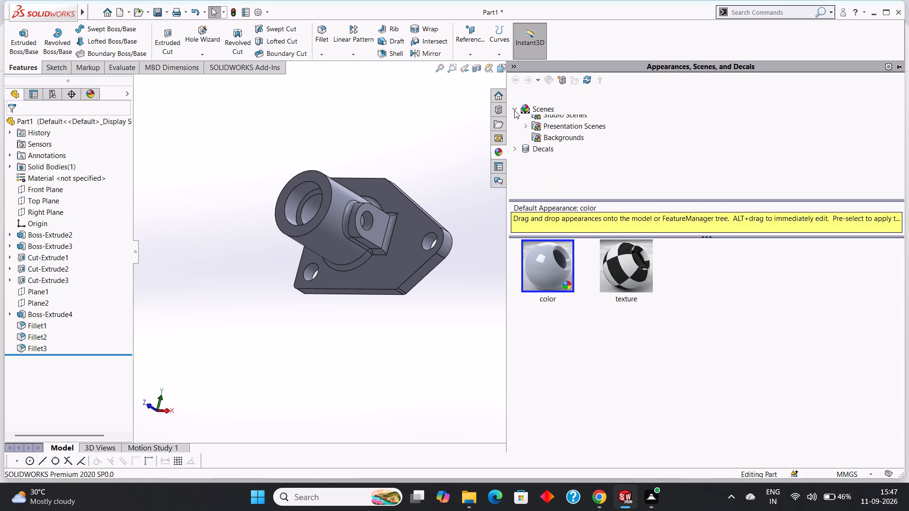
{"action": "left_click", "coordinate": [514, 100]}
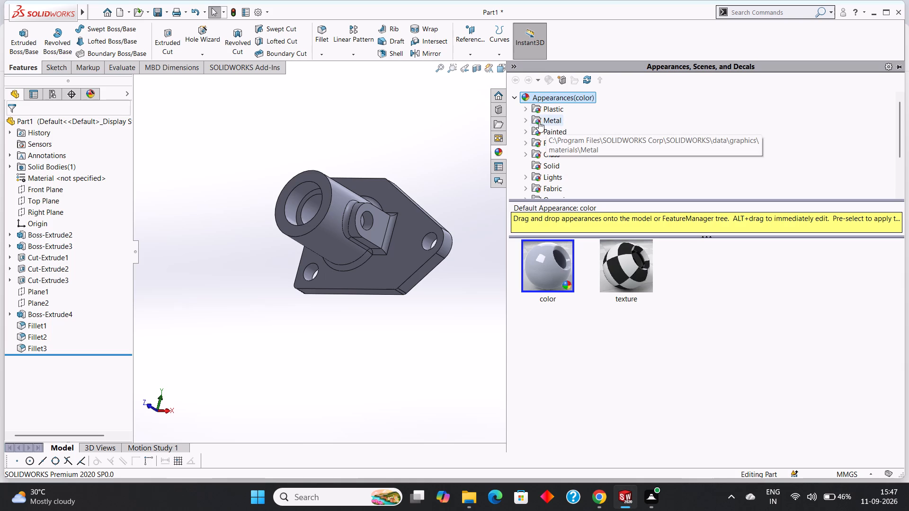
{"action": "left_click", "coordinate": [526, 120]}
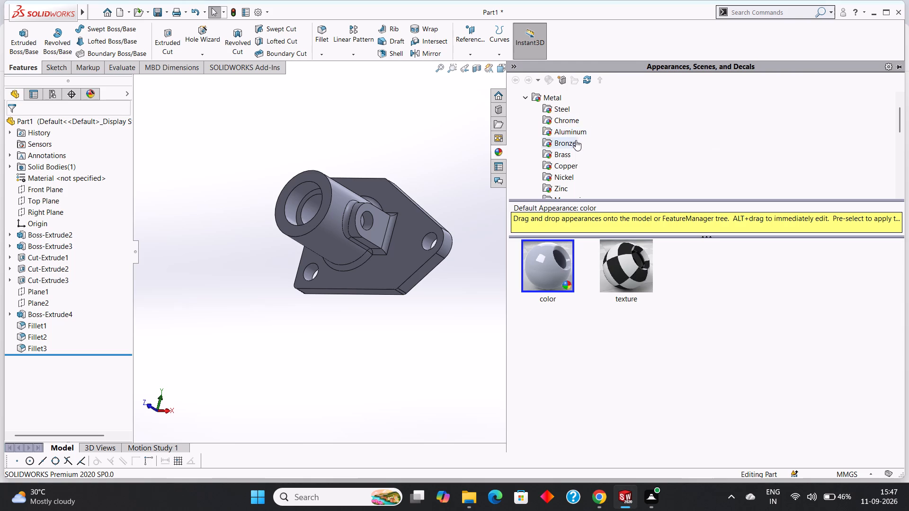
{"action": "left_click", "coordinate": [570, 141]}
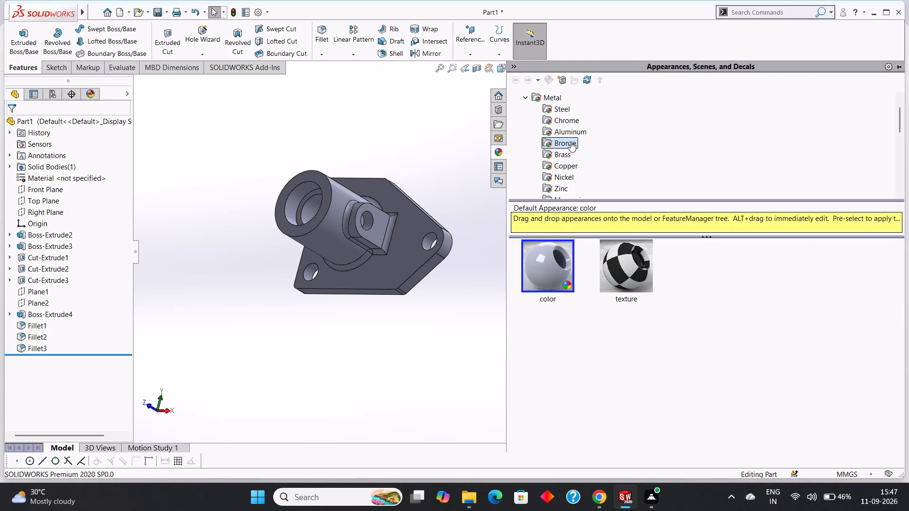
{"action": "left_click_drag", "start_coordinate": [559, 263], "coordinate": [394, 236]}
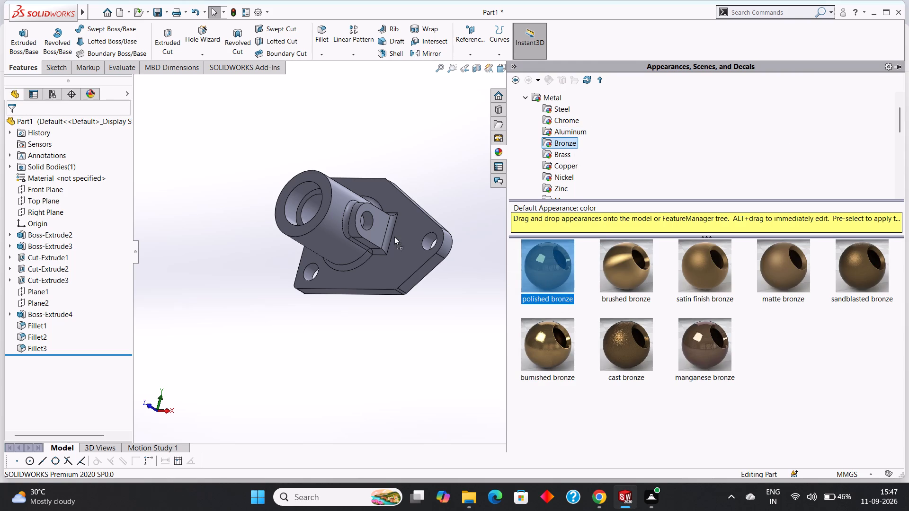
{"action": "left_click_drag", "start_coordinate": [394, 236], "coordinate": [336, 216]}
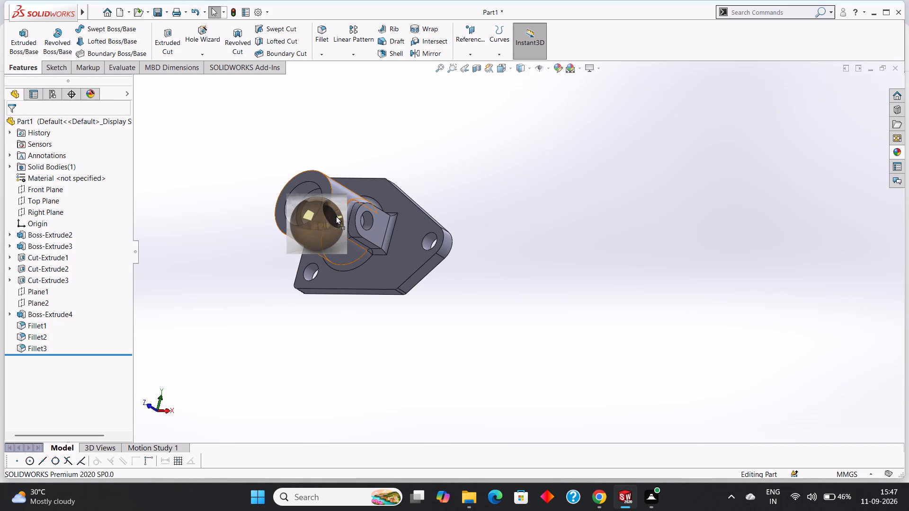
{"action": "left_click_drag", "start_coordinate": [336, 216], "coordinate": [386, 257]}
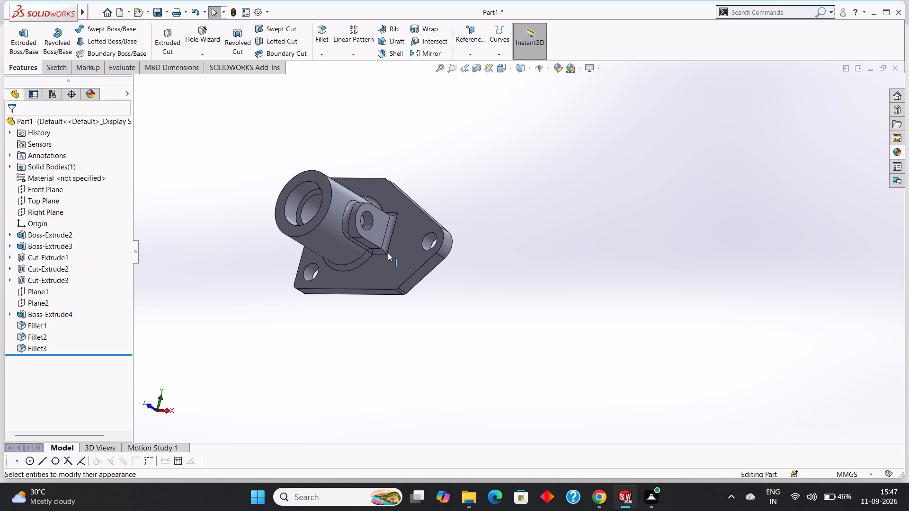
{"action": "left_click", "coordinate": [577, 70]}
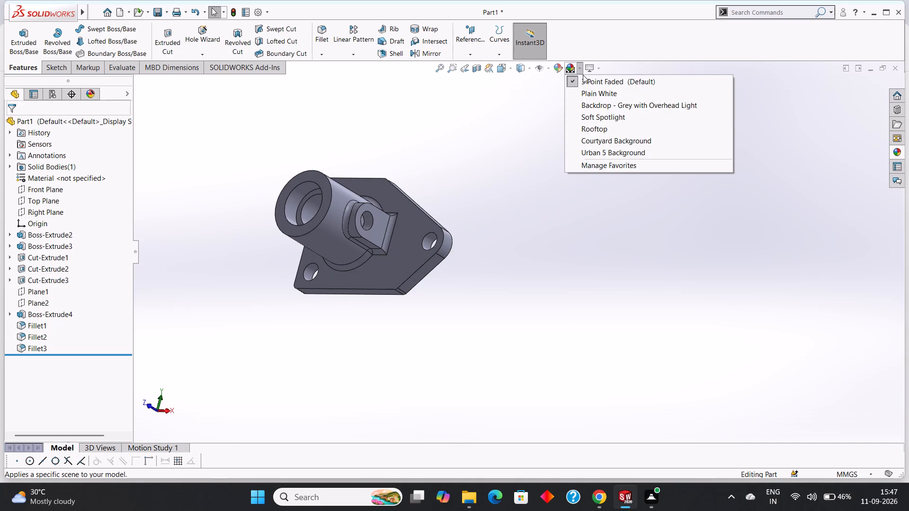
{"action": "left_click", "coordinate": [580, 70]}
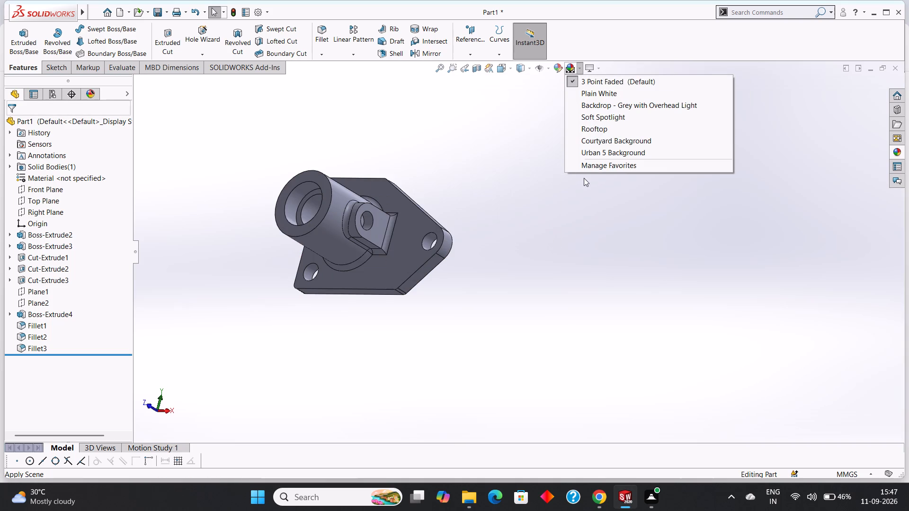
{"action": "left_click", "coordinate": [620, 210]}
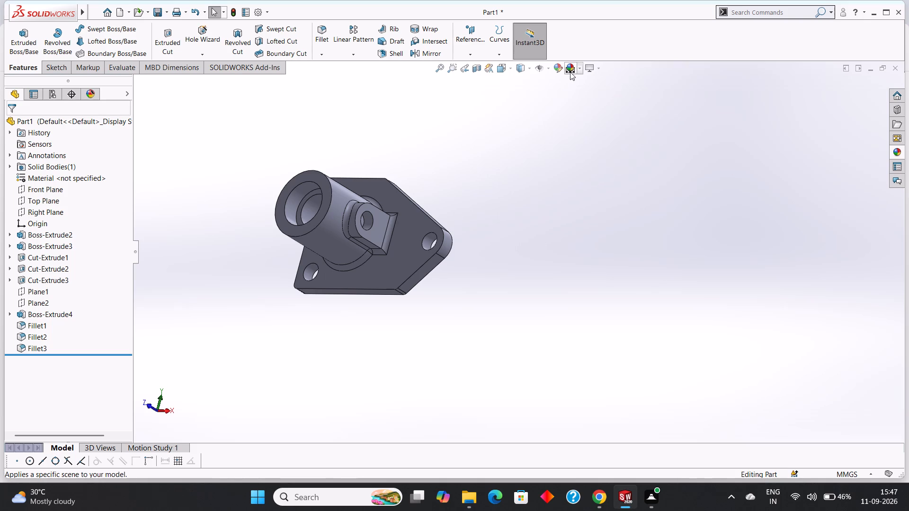
Browse the metal appearances and apply brushed bronze to the whole bracket.
{"action": "left_click", "coordinate": [897, 148]}
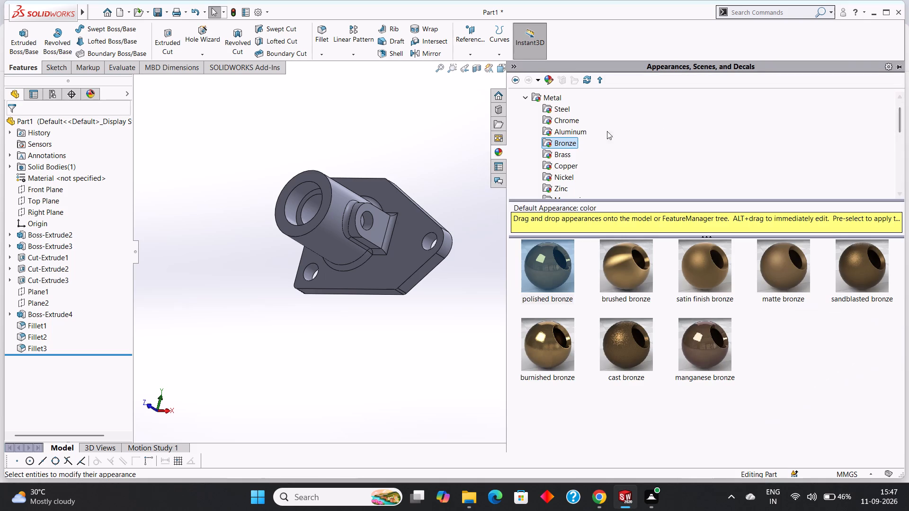
{"action": "left_click", "coordinate": [565, 156]}
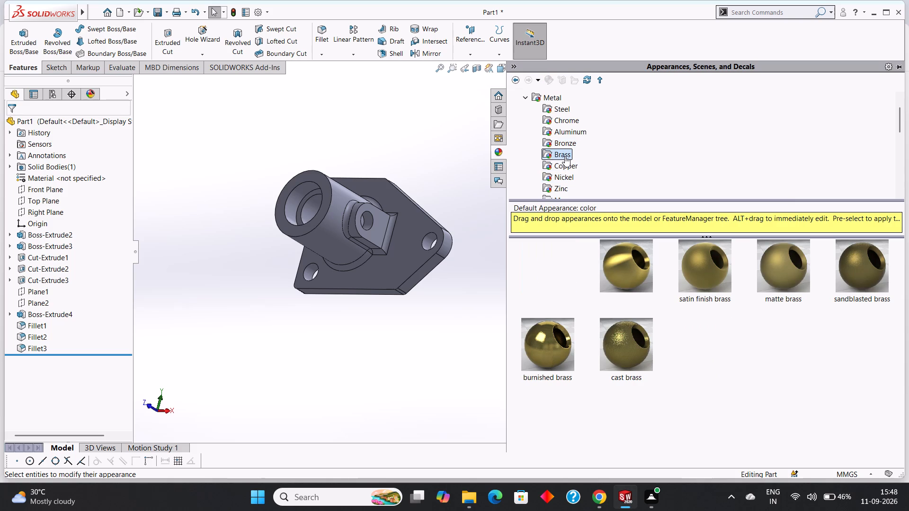
{"action": "left_click", "coordinate": [564, 165]}
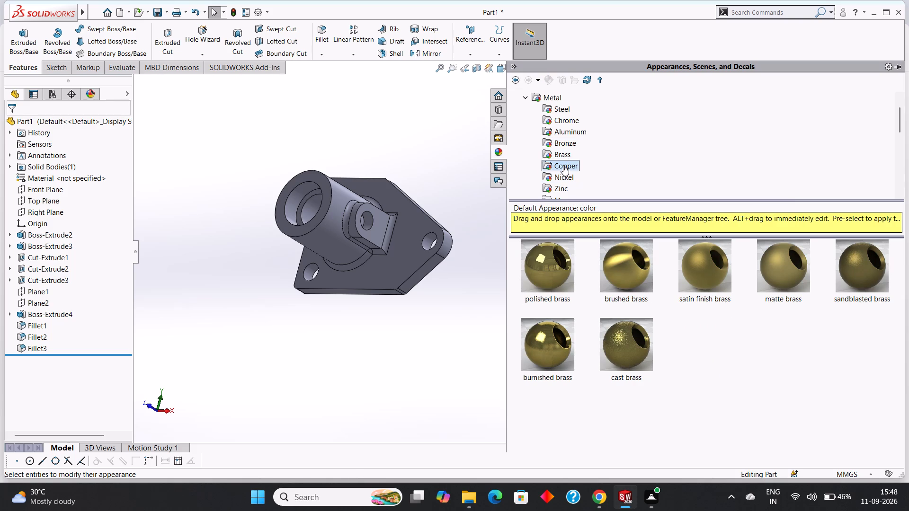
{"action": "left_click", "coordinate": [566, 173]}
{"action": "scroll", "coordinate": [566, 173], "scroll_direction": "down", "scroll_amount": 2}
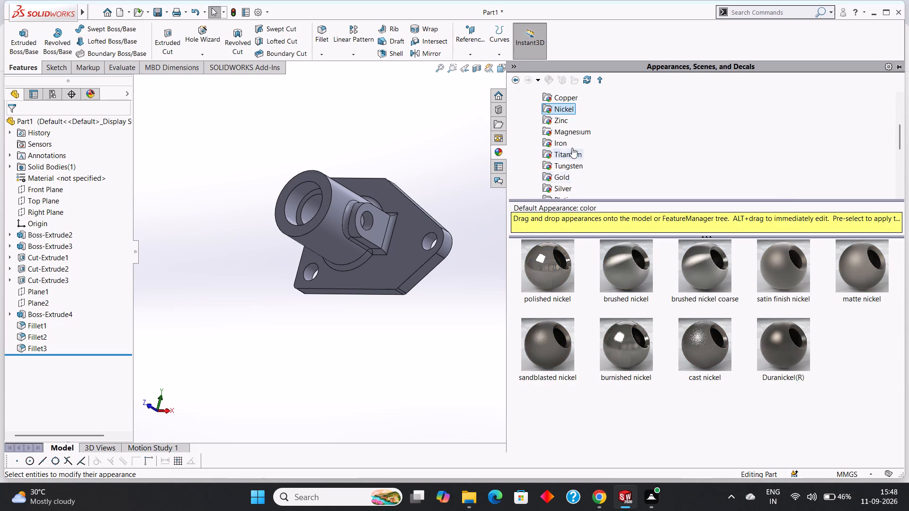
{"action": "scroll", "coordinate": [571, 138], "scroll_direction": "up", "scroll_amount": 2}
{"action": "left_click", "coordinate": [567, 142]}
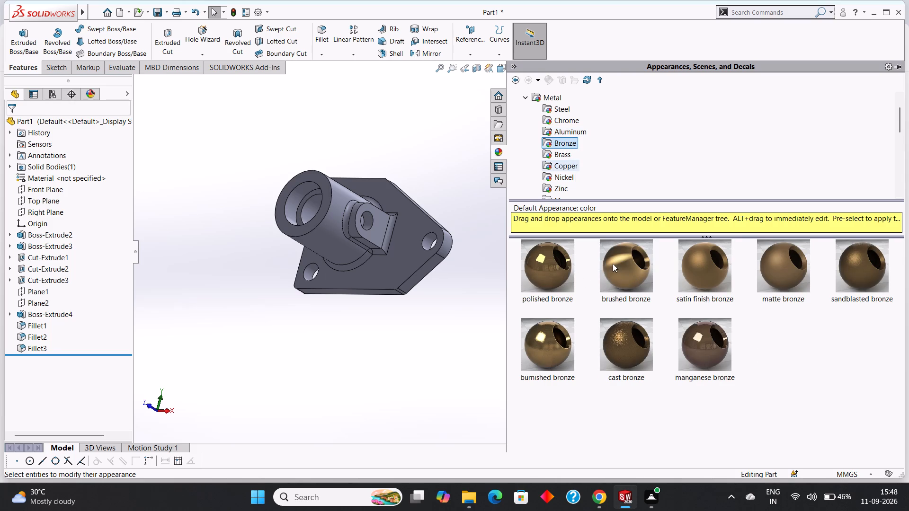
{"action": "left_click", "coordinate": [625, 263]}
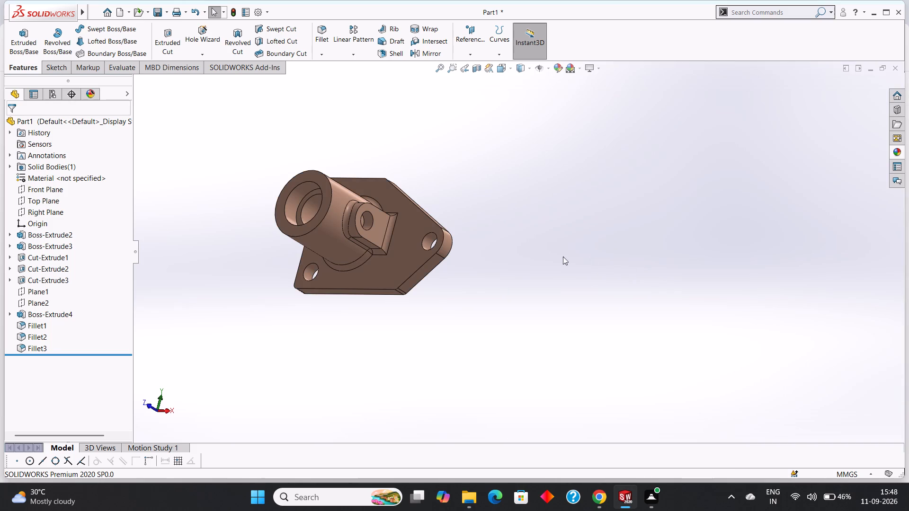
Save the part as a SOLIDWORKS part named "cylindrical housing bracket" in the tryfuji folder.
{"action": "middle_click_drag", "start_coordinate": [415, 358], "coordinate": [436, 268]}
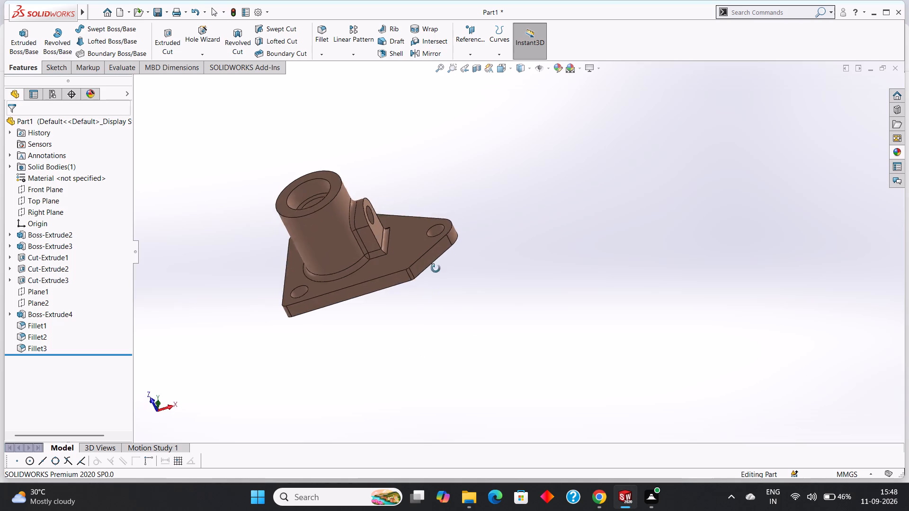
{"action": "middle_click_drag", "start_coordinate": [436, 268], "coordinate": [437, 247]}
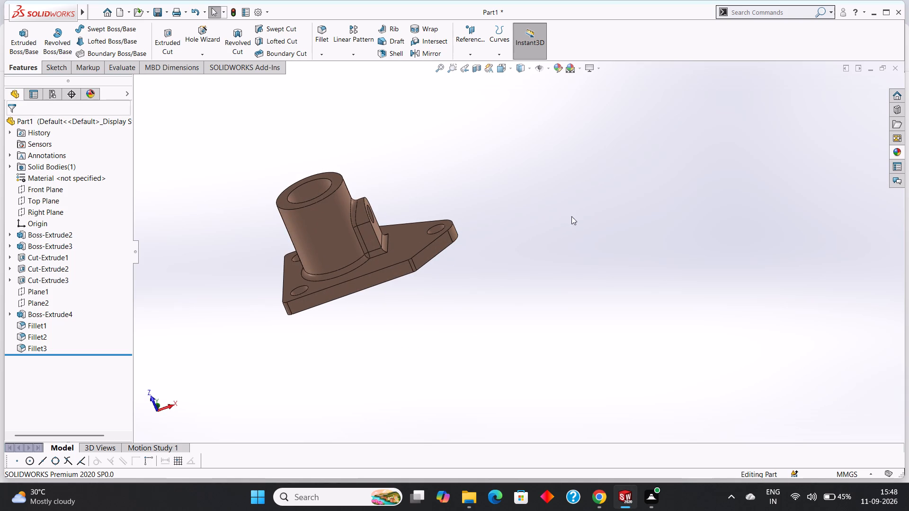
{"action": "middle_click_drag", "start_coordinate": [570, 223], "coordinate": [540, 305]}
{"action": "key", "text": "ctrl+s"}
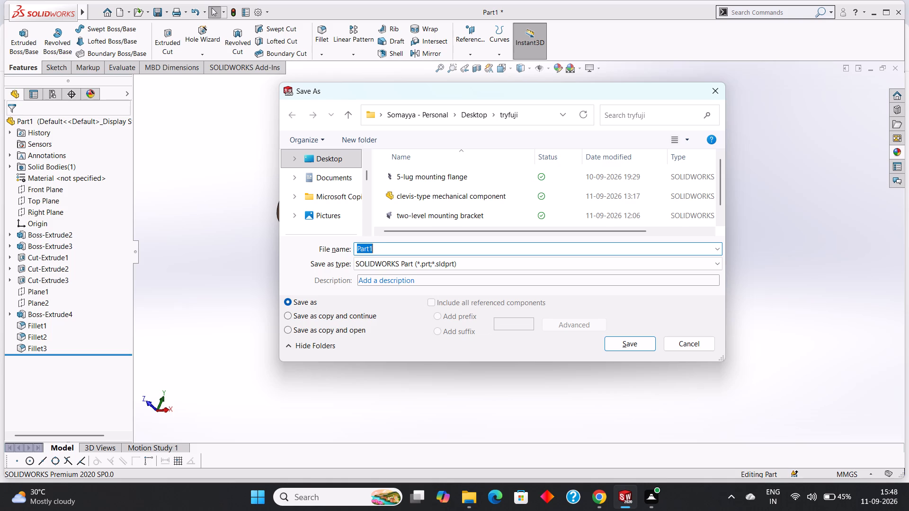
{"action": "key", "text": "BackSpace"}
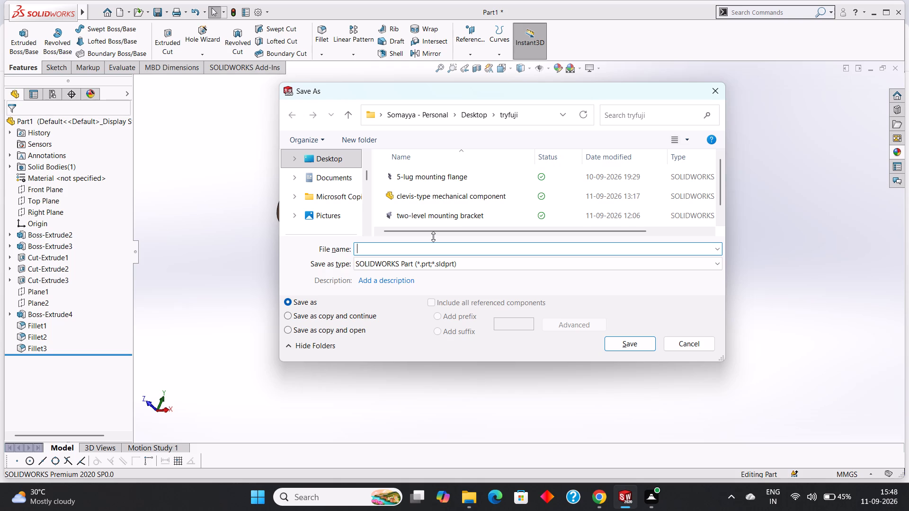
{"action": "type", "text": "cylinder"}
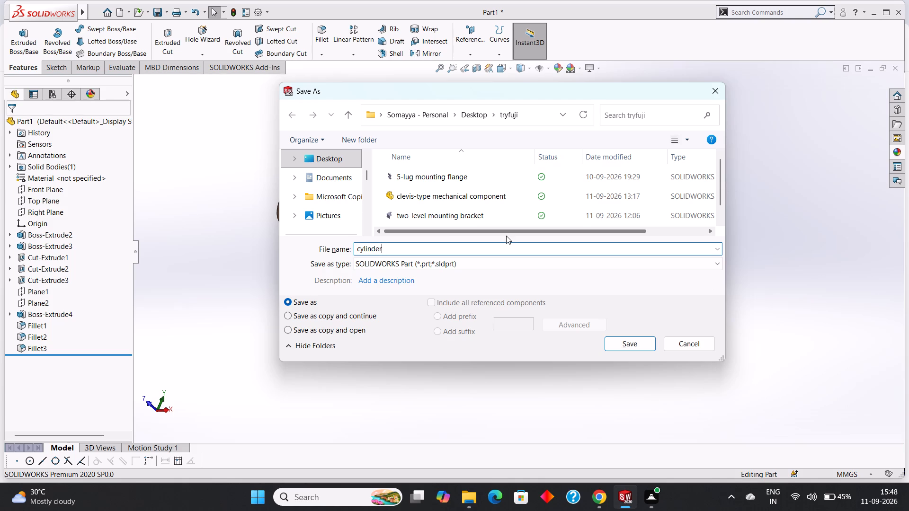
{"action": "key", "text": "BackSpace"}
{"action": "key", "text": "BackSpace"}
{"action": "type", "text": "rical"}
{"action": "key", "text": "space"}
{"action": "type", "text": "housing"}
{"action": "key", "text": "space"}
{"action": "type", "text": "bracket"}
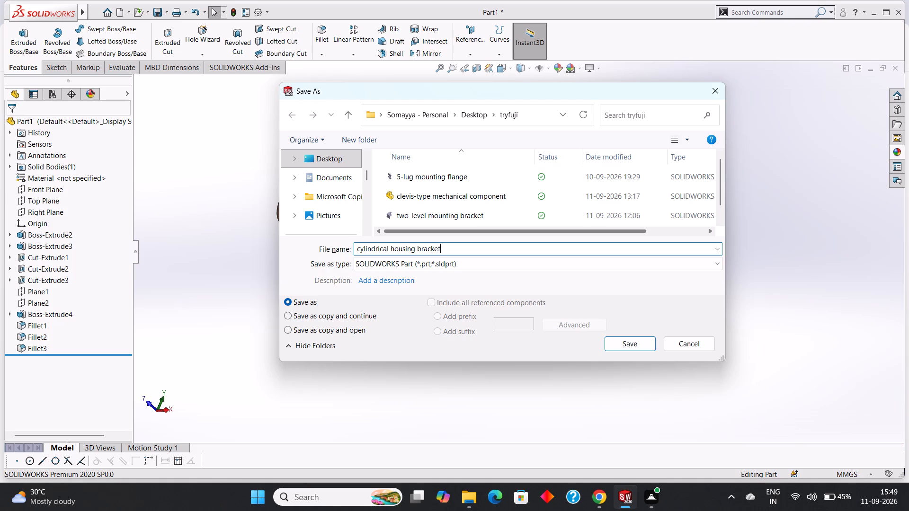
{"action": "key", "text": "Return"}
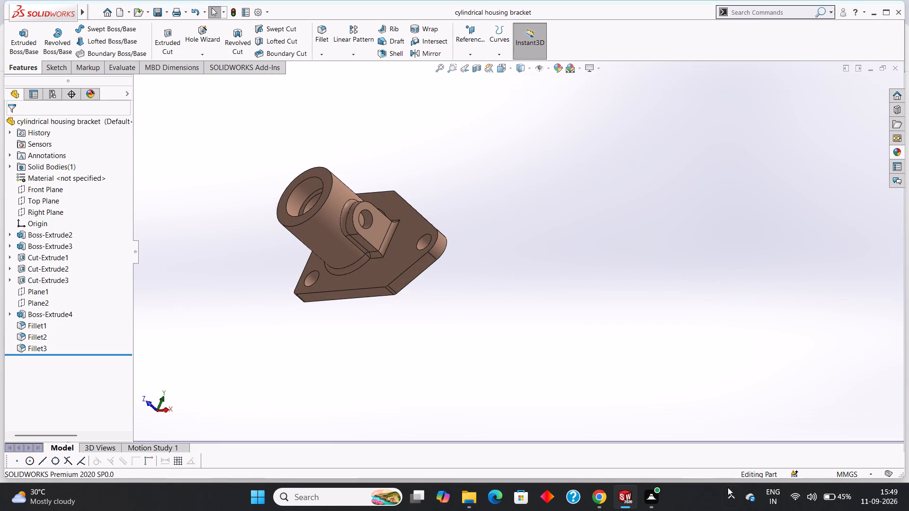
Start a Save As of the bracket part and bring up the available file formats.
{"action": "middle_click_drag", "start_coordinate": [530, 317], "coordinate": [561, 263]}
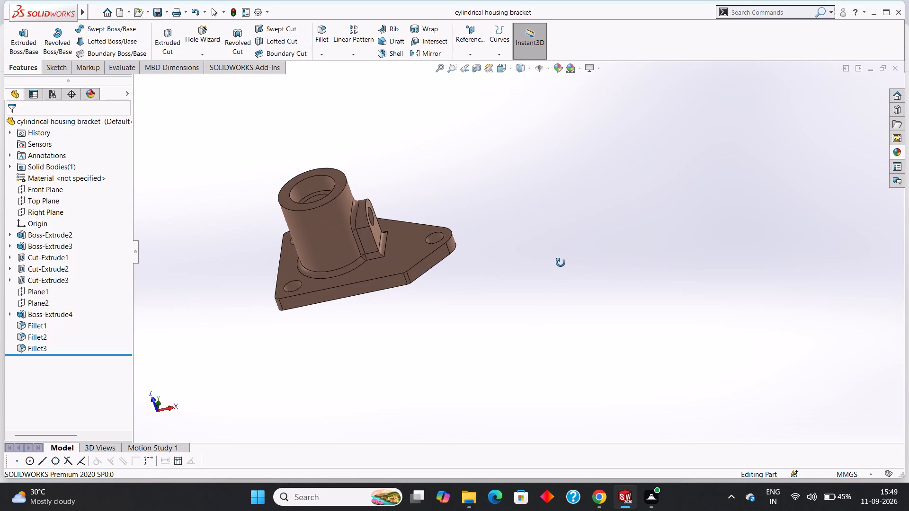
{"action": "middle_click_drag", "start_coordinate": [561, 263], "coordinate": [564, 248]}
{"action": "scroll", "coordinate": [511, 287], "scroll_direction": "down", "scroll_amount": 2}
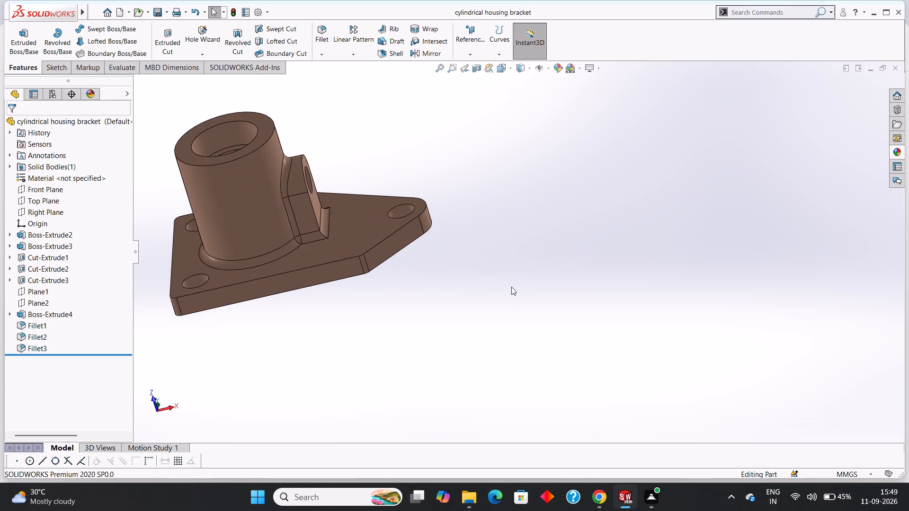
{"action": "scroll", "coordinate": [511, 287], "scroll_direction": "up", "scroll_amount": 3}
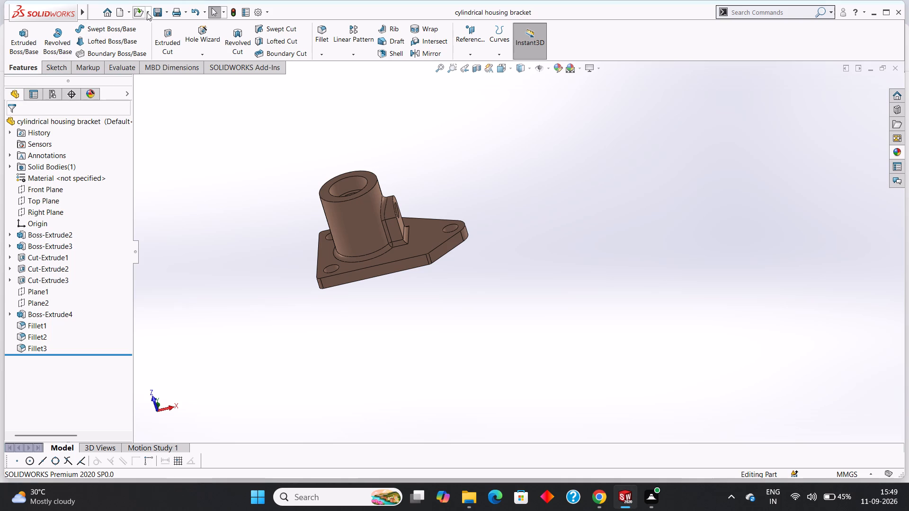
{"action": "left_click", "coordinate": [186, 11]}
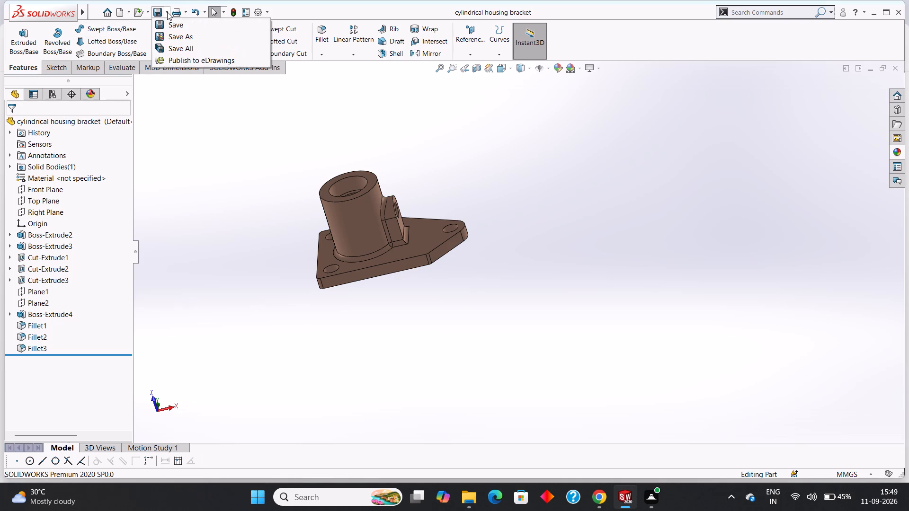
{"action": "left_click", "coordinate": [167, 12]}
{"action": "left_click", "coordinate": [167, 12]}
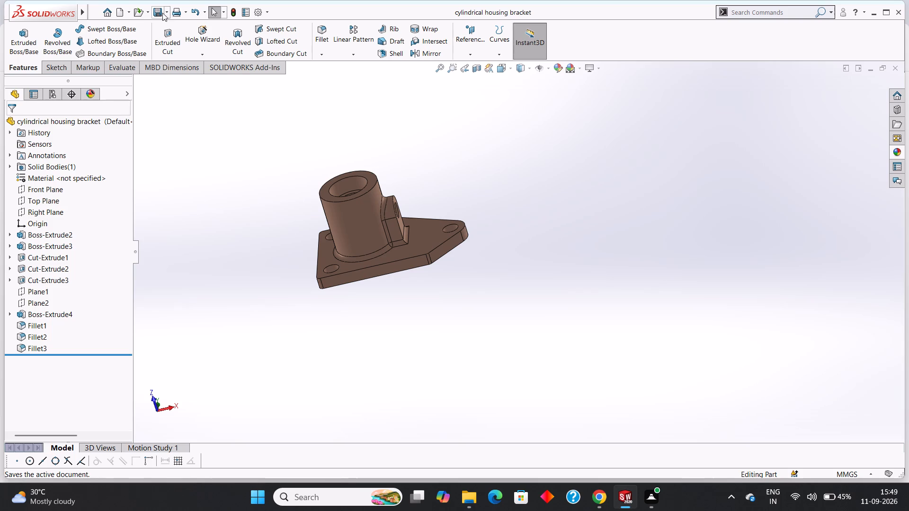
{"action": "left_click", "coordinate": [167, 12]}
{"action": "left_click", "coordinate": [169, 36]}
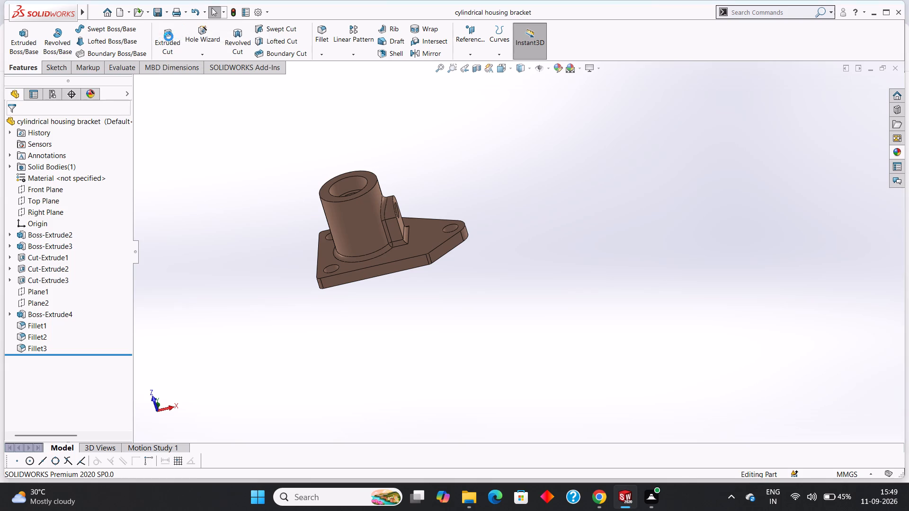
{"action": "left_click", "coordinate": [432, 264]}
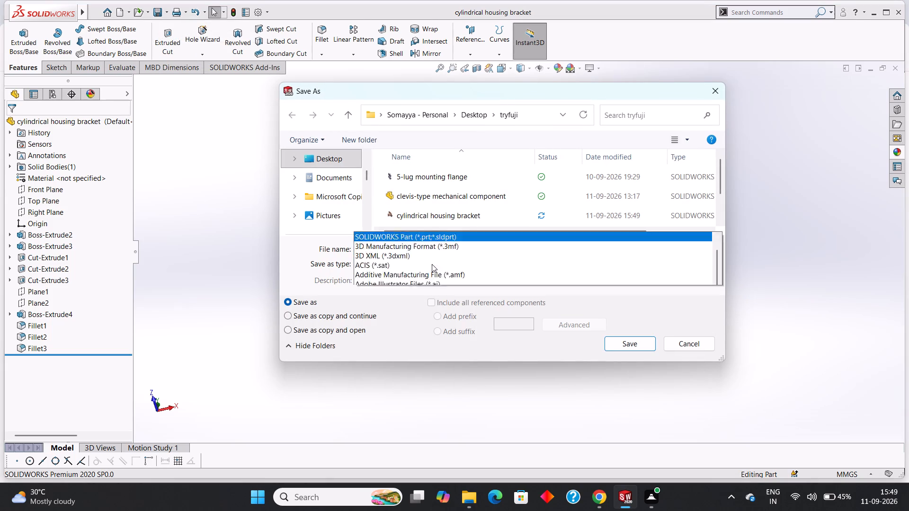
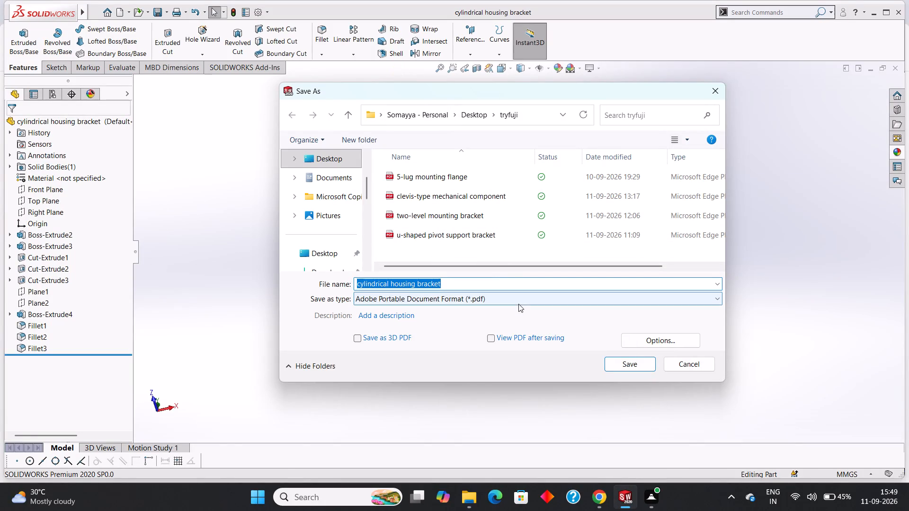
Save a PDF copy of the bracket as "cylindrical housing bracket" in the tryfuji folder.
{"action": "left_click", "coordinate": [530, 278]}
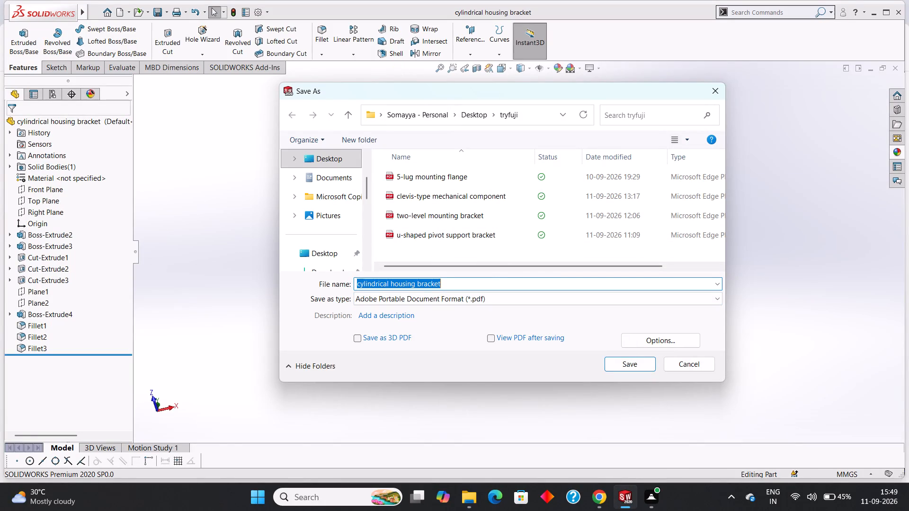
{"action": "left_click", "coordinate": [497, 284]}
{"action": "left_click", "coordinate": [624, 362]}
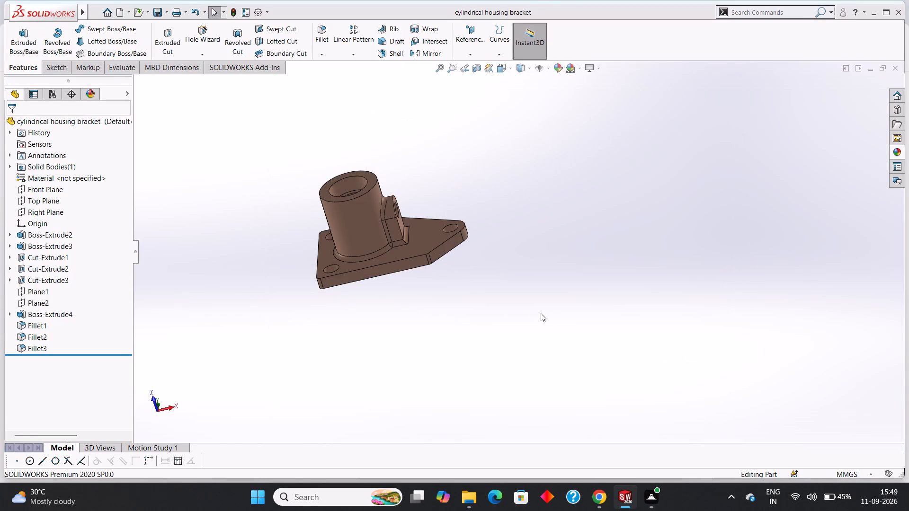